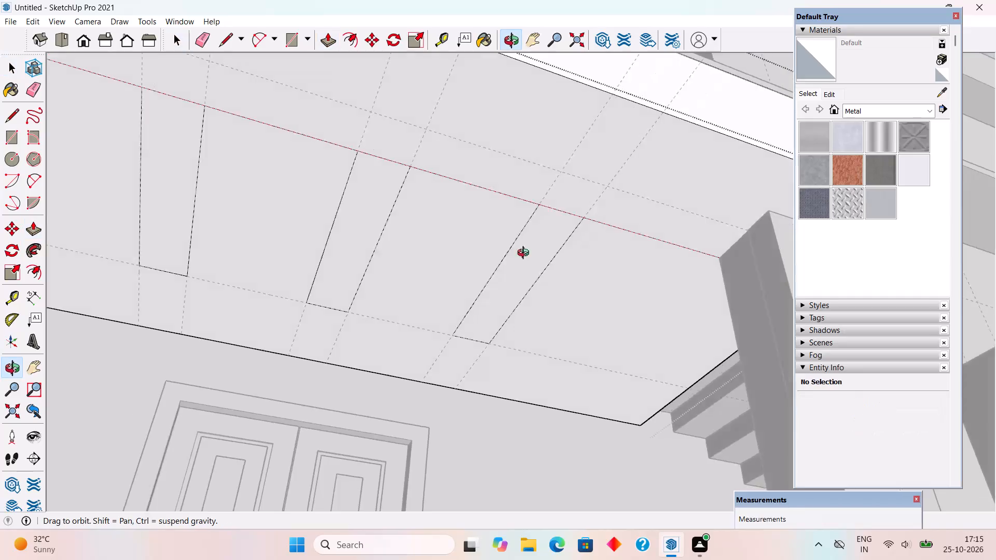
Push the slot rectangle nearest the central column 1' 6" through the roof slab above the upper balcony to cut an opening.
{"action": "middle_click_drag", "start_coordinate": [525, 254], "coordinate": [444, 183]}
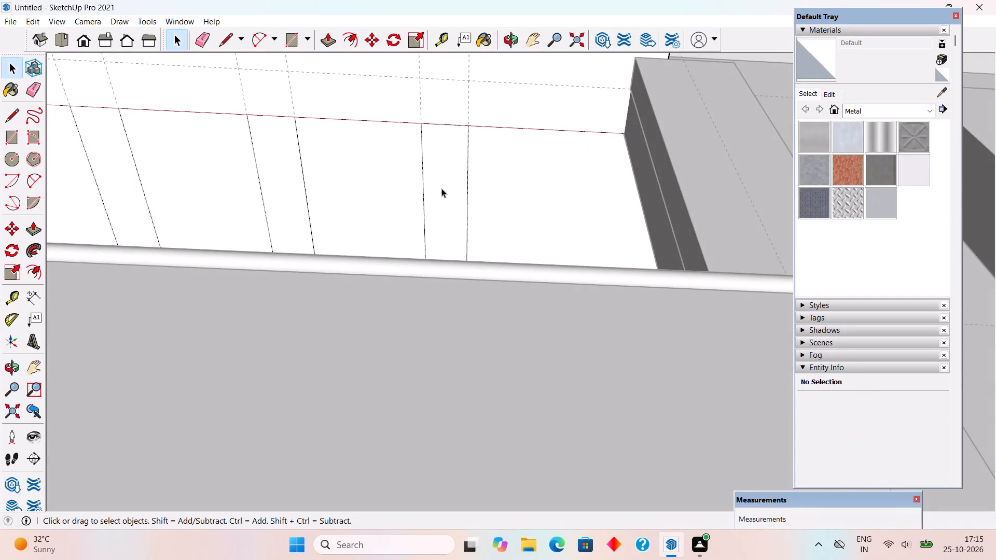
{"action": "scroll", "coordinate": [441, 188], "scroll_direction": "up", "scroll_amount": 8}
{"action": "scroll", "coordinate": [455, 306], "scroll_direction": "down", "scroll_amount": 3}
{"action": "middle_click_drag", "start_coordinate": [446, 295], "coordinate": [450, 245]}
{"action": "scroll", "coordinate": [454, 285], "scroll_direction": "down", "scroll_amount": 4}
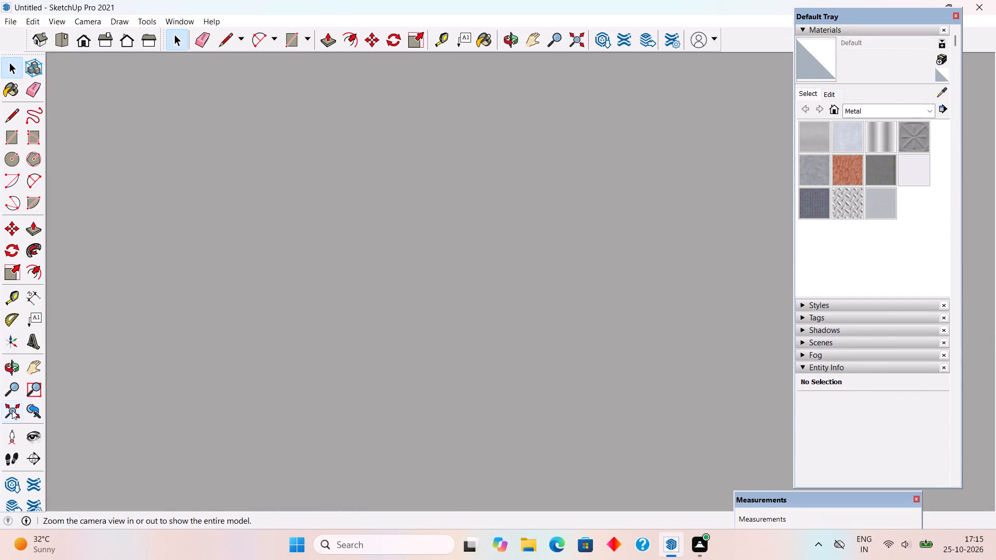
{"action": "left_click", "coordinate": [12, 410]}
{"action": "middle_click_drag", "start_coordinate": [392, 240], "coordinate": [421, 361]}
{"action": "scroll", "coordinate": [421, 361], "scroll_direction": "down", "scroll_amount": 6}
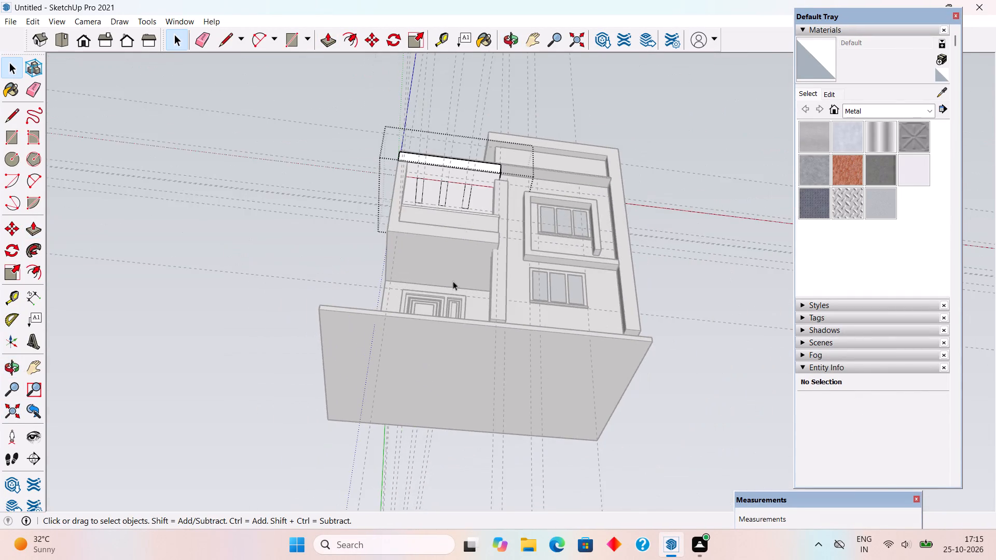
{"action": "scroll", "coordinate": [483, 151], "scroll_direction": "up", "scroll_amount": 9}
{"action": "scroll", "coordinate": [453, 206], "scroll_direction": "up", "scroll_amount": 16}
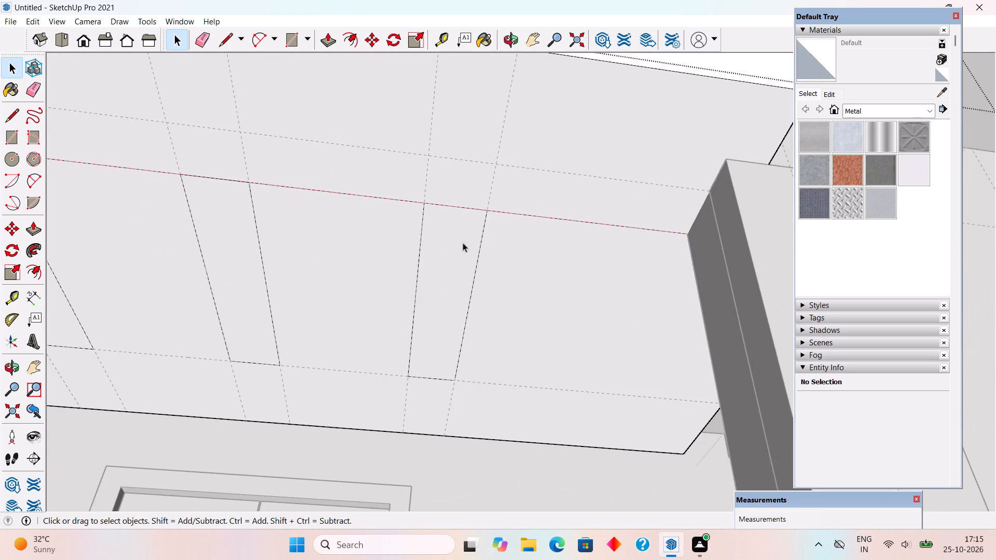
{"action": "middle_click_drag", "start_coordinate": [462, 244], "coordinate": [463, 186]}
{"action": "left_click", "coordinate": [455, 192]}
{"action": "scroll", "coordinate": [455, 192], "scroll_direction": "up", "scroll_amount": 2}
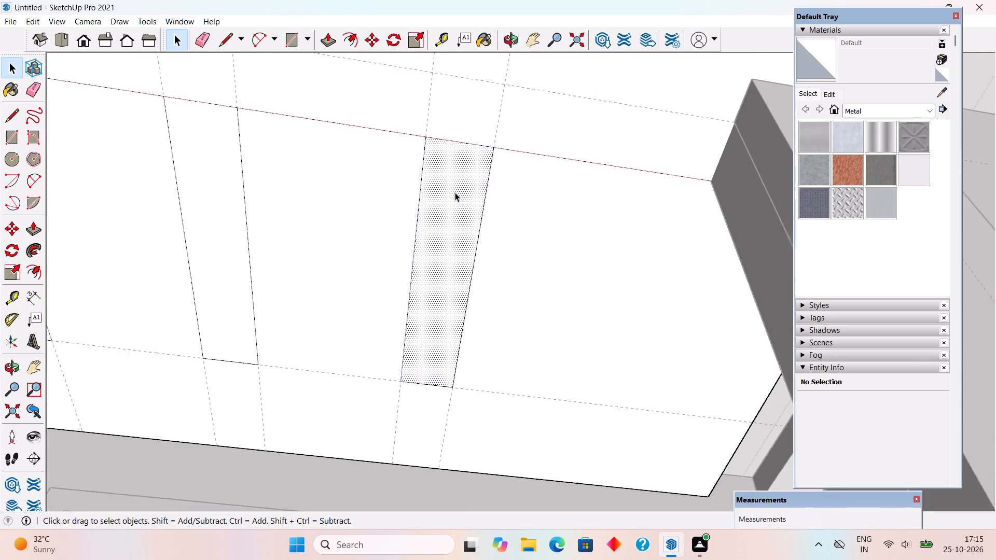
{"action": "scroll", "coordinate": [455, 192], "scroll_direction": "up", "scroll_amount": 3}
{"action": "key", "text": "p"}
{"action": "left_click_drag", "start_coordinate": [434, 372], "coordinate": [432, 344]}
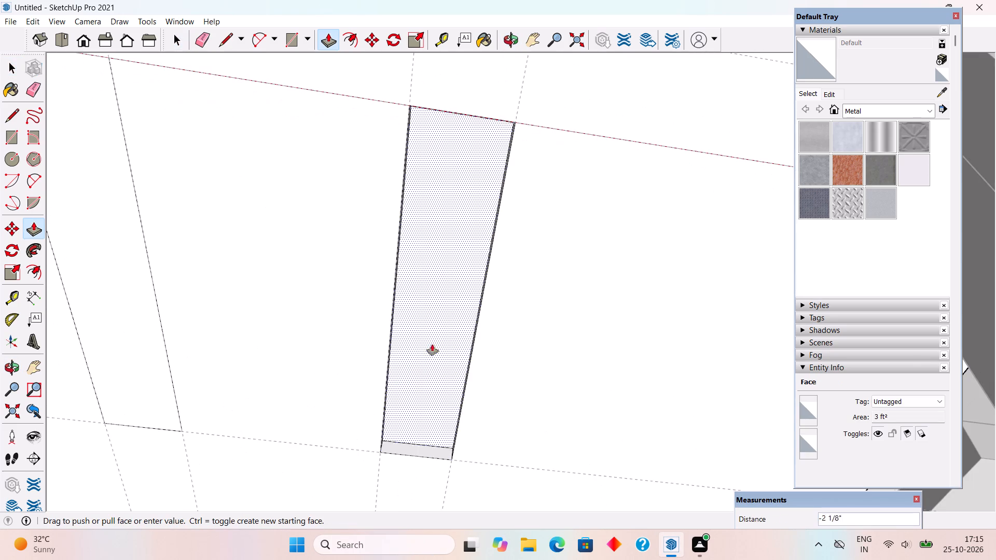
{"action": "left_click_drag", "start_coordinate": [432, 344], "coordinate": [447, 215]}
Cut the other two slot rectangles through the balcony roof slab by the same 1' 6" depth and close the group.
{"action": "scroll", "coordinate": [447, 214], "scroll_direction": "down", "scroll_amount": 12}
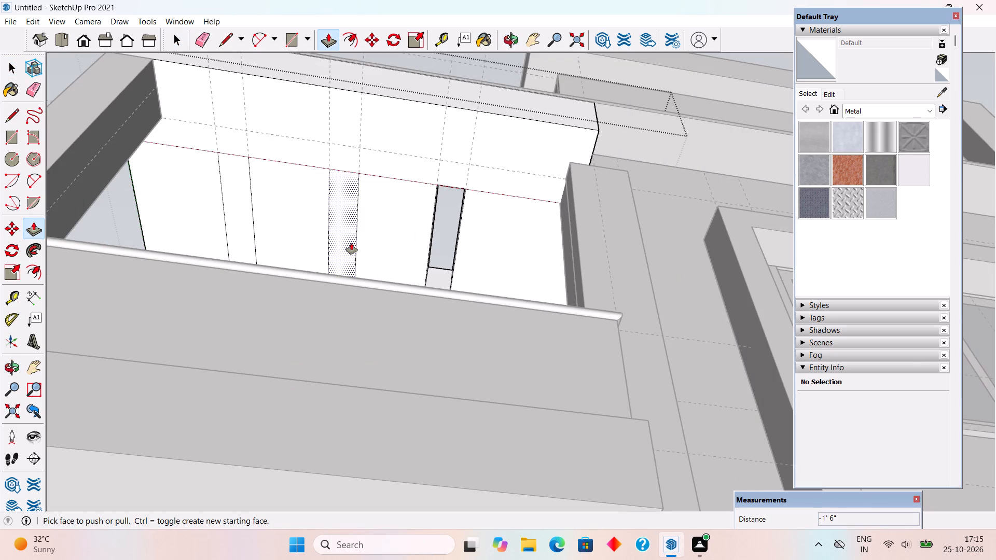
{"action": "double_click", "coordinate": [345, 232]}
{"action": "double_click", "coordinate": [240, 222]}
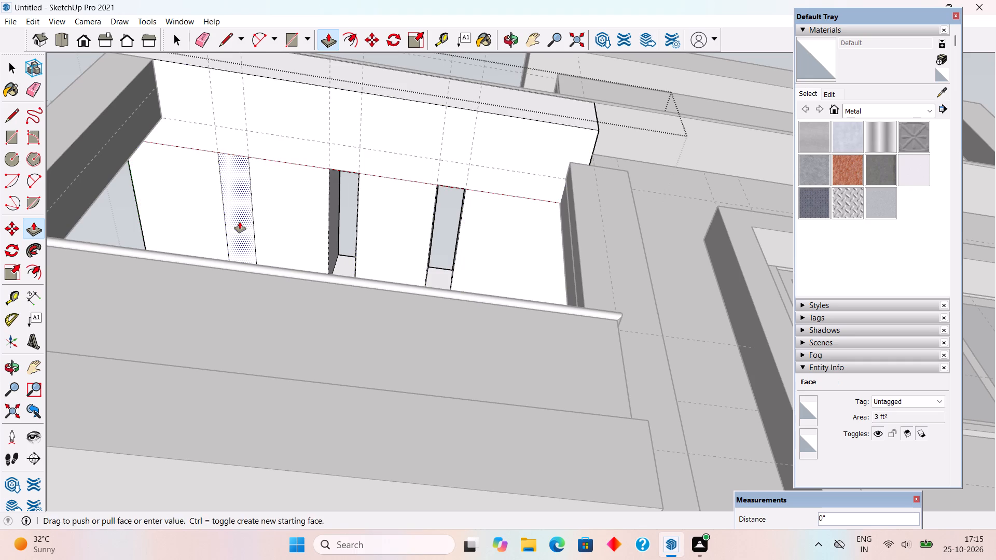
{"action": "scroll", "coordinate": [240, 222], "scroll_direction": "down", "scroll_amount": 6}
{"action": "key", "text": "space"}
{"action": "scroll", "coordinate": [240, 222], "scroll_direction": "down", "scroll_amount": 6}
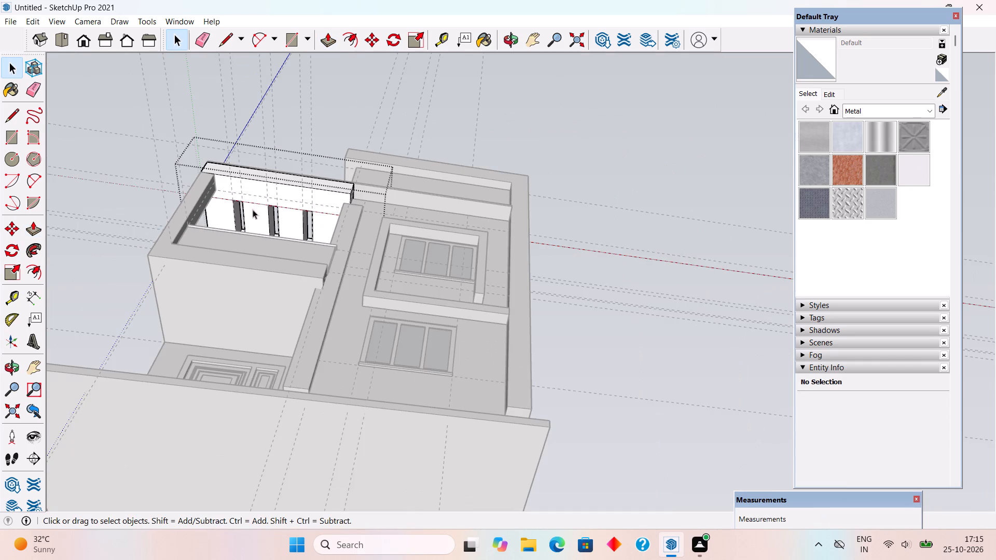
{"action": "left_click", "coordinate": [285, 114]}
Examine the three balcony roof openings and the front facade from above, below and both sides.
{"action": "middle_click_drag", "start_coordinate": [286, 143], "coordinate": [495, 521]}
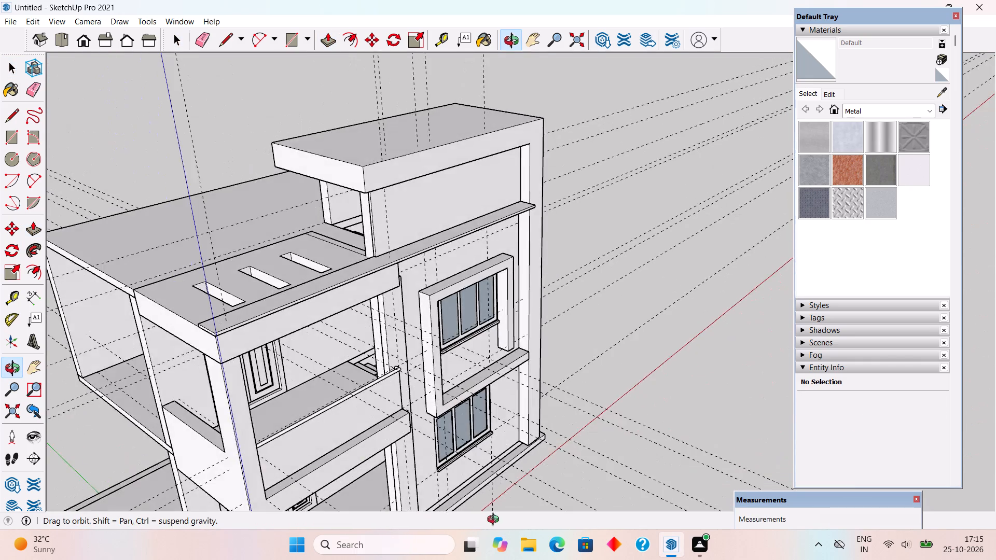
{"action": "middle_click_drag", "start_coordinate": [495, 521], "coordinate": [224, 297]}
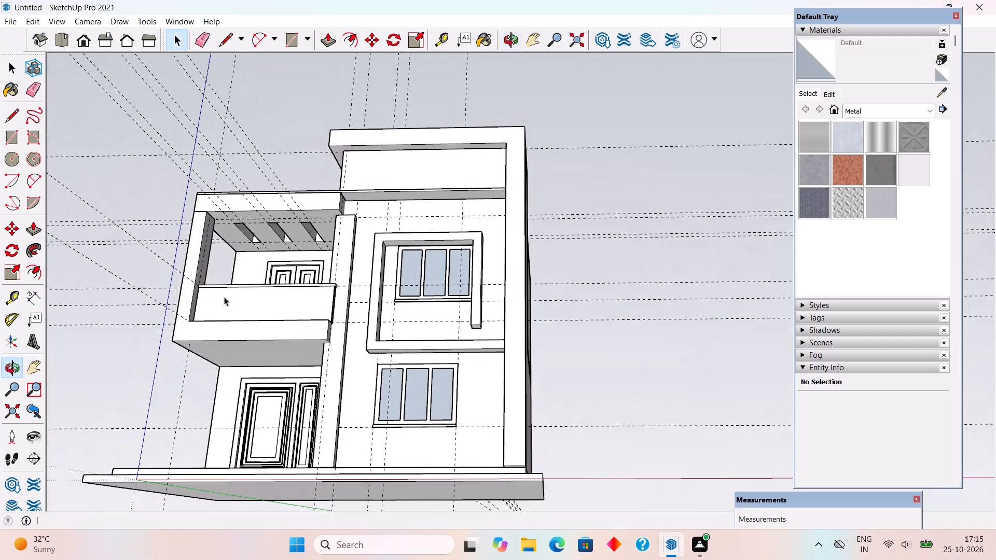
{"action": "scroll", "coordinate": [271, 316], "scroll_direction": "down", "scroll_amount": 6}
{"action": "middle_click_drag", "start_coordinate": [275, 279], "coordinate": [488, 368]}
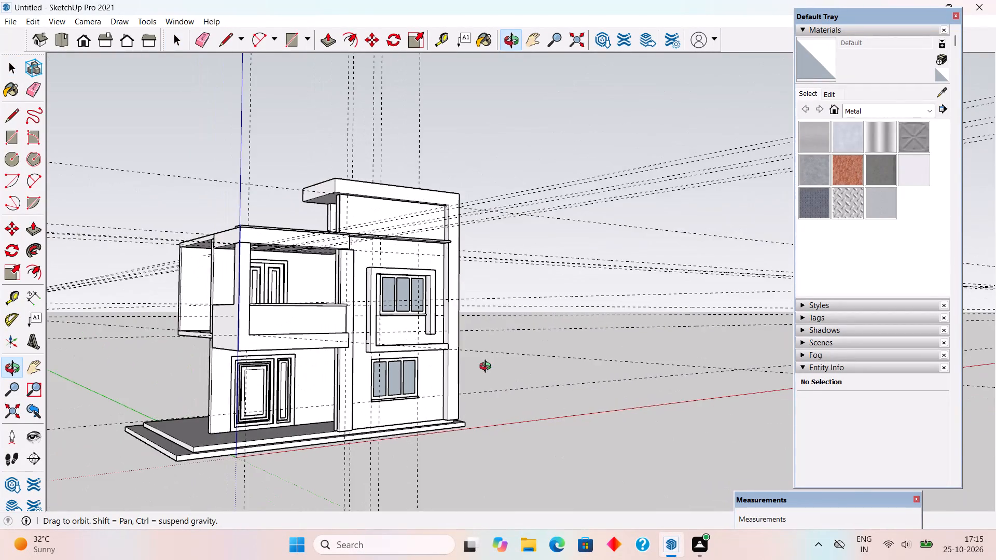
{"action": "middle_click_drag", "start_coordinate": [488, 368], "coordinate": [482, 331]}
{"action": "scroll", "coordinate": [305, 199], "scroll_direction": "up", "scroll_amount": 6}
{"action": "scroll", "coordinate": [306, 245], "scroll_direction": "up", "scroll_amount": 6}
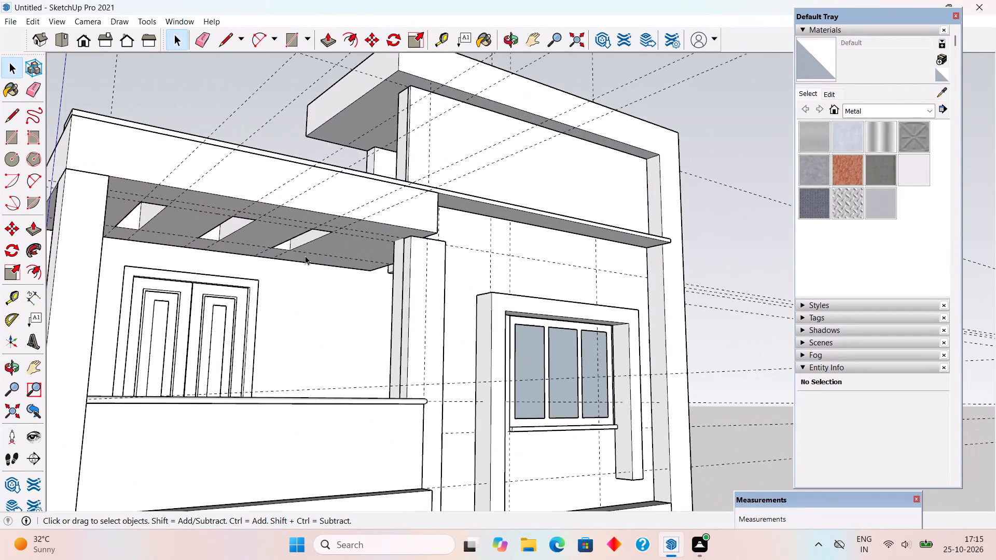
{"action": "middle_click_drag", "start_coordinate": [250, 162], "coordinate": [195, 110]}
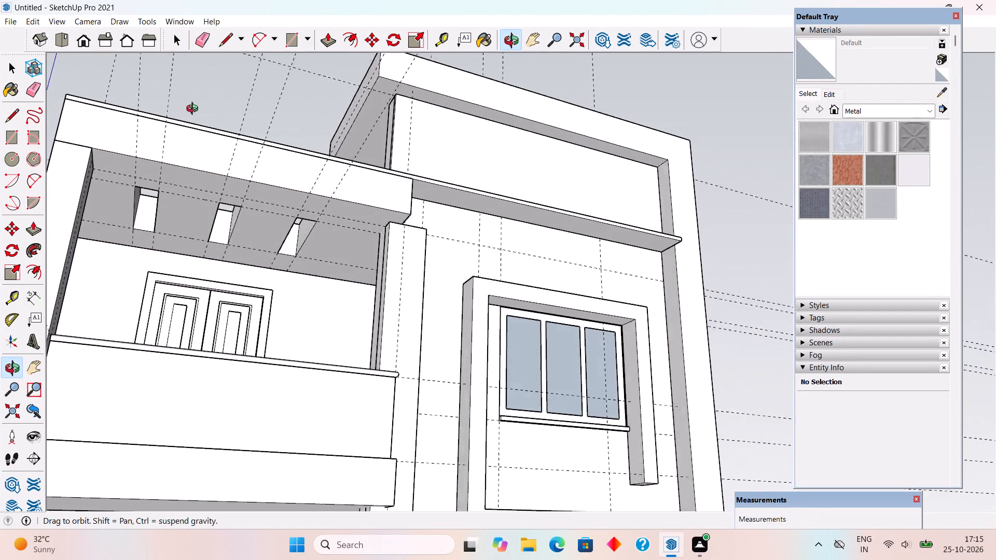
{"action": "middle_click_drag", "start_coordinate": [195, 110], "coordinate": [197, 108]}
{"action": "scroll", "coordinate": [200, 104], "scroll_direction": "down", "scroll_amount": 1}
{"action": "scroll", "coordinate": [257, 197], "scroll_direction": "down", "scroll_amount": 3}
{"action": "middle_click_drag", "start_coordinate": [229, 147], "coordinate": [191, 265]}
{"action": "scroll", "coordinate": [191, 265], "scroll_direction": "down", "scroll_amount": 1}
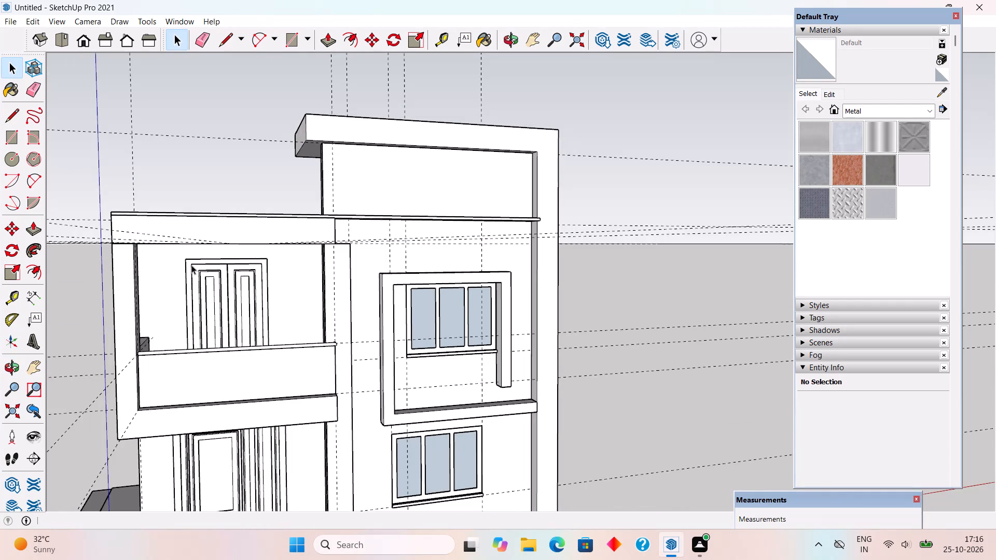
{"action": "scroll", "coordinate": [187, 261], "scroll_direction": "down", "scroll_amount": 4}
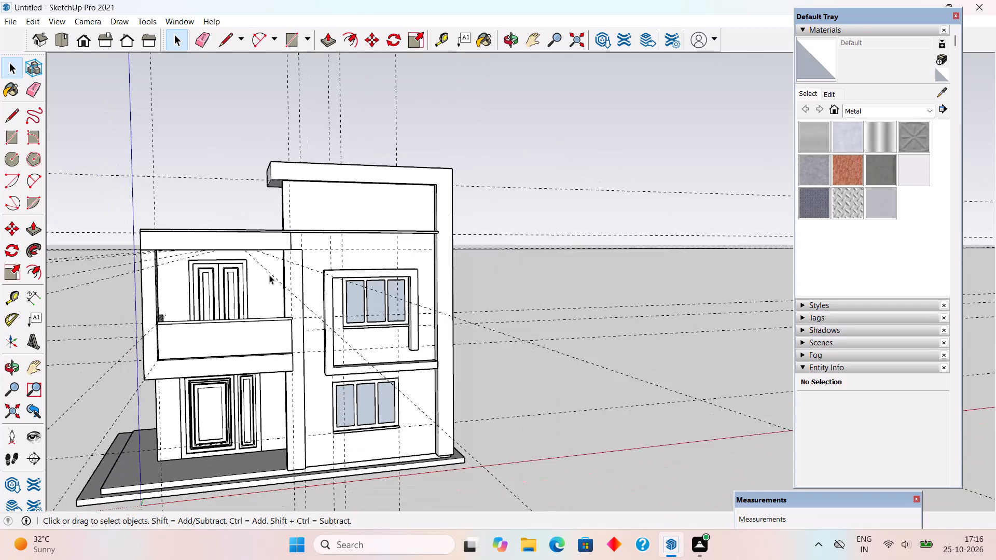
{"action": "middle_click_drag", "start_coordinate": [282, 268], "coordinate": [250, 148]}
{"action": "scroll", "coordinate": [244, 233], "scroll_direction": "up", "scroll_amount": 3}
{"action": "middle_click_drag", "start_coordinate": [243, 255], "coordinate": [242, 278]}
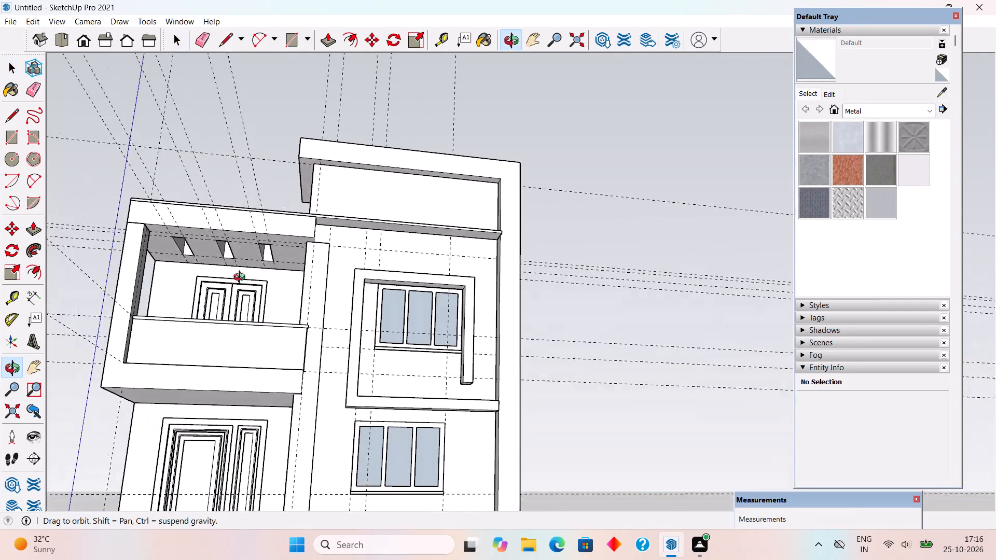
{"action": "middle_click_drag", "start_coordinate": [242, 278], "coordinate": [321, 289]}
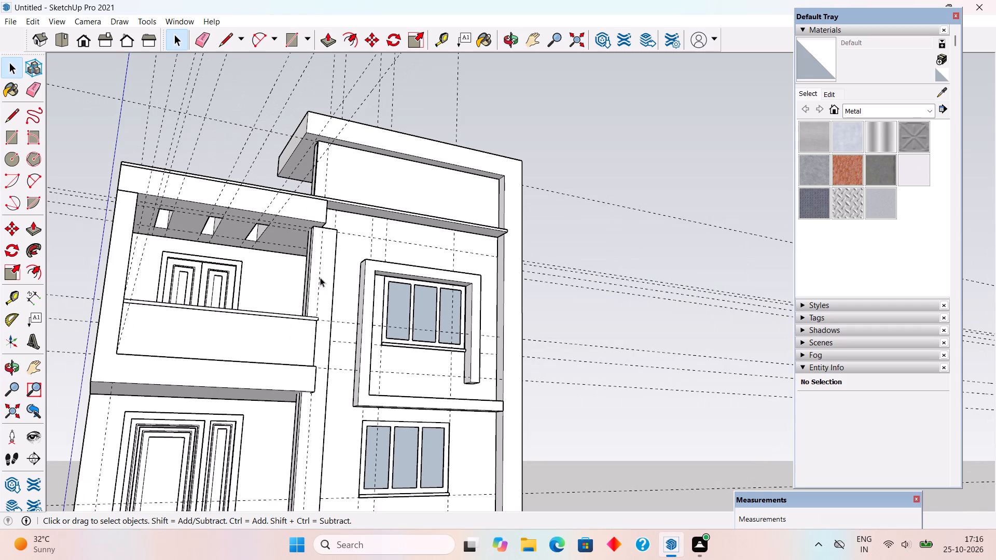
{"action": "middle_click_drag", "start_coordinate": [316, 274], "coordinate": [226, 228]}
{"action": "scroll", "coordinate": [226, 228], "scroll_direction": "down", "scroll_amount": 2}
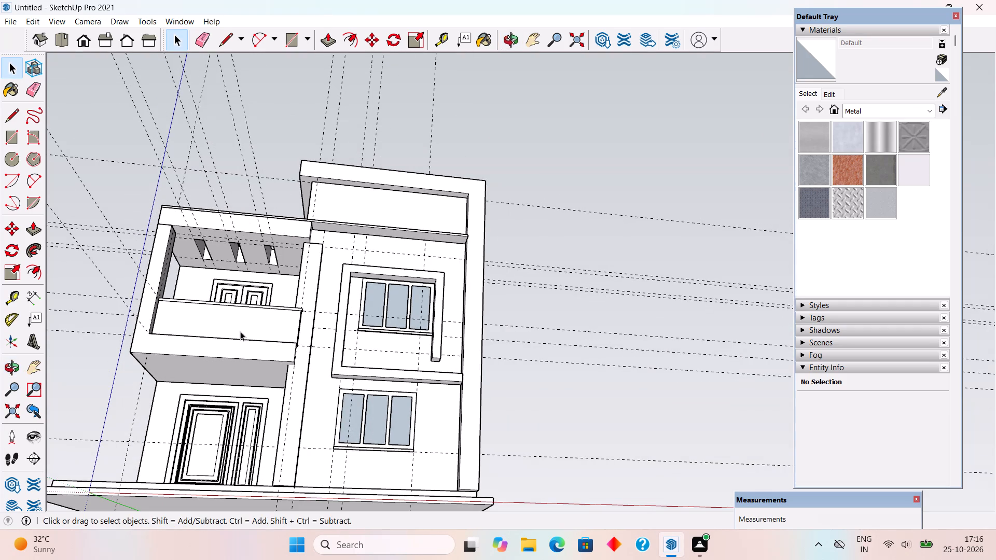
{"action": "middle_click_drag", "start_coordinate": [240, 331], "coordinate": [284, 296]}
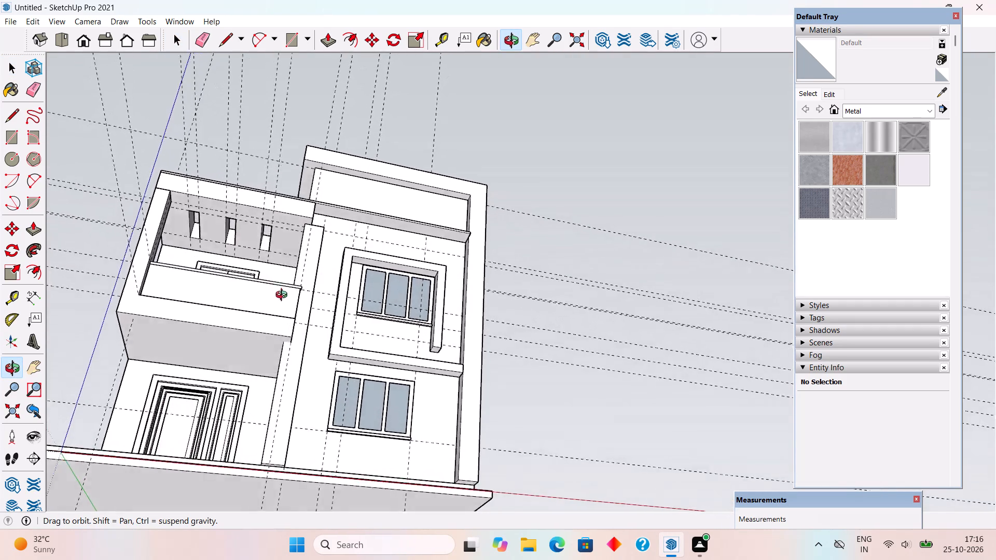
Open the thin roof-edge ledge above the balcony for editing and pull its long front face out 2".
{"action": "middle_click_drag", "start_coordinate": [284, 296], "coordinate": [611, 475]}
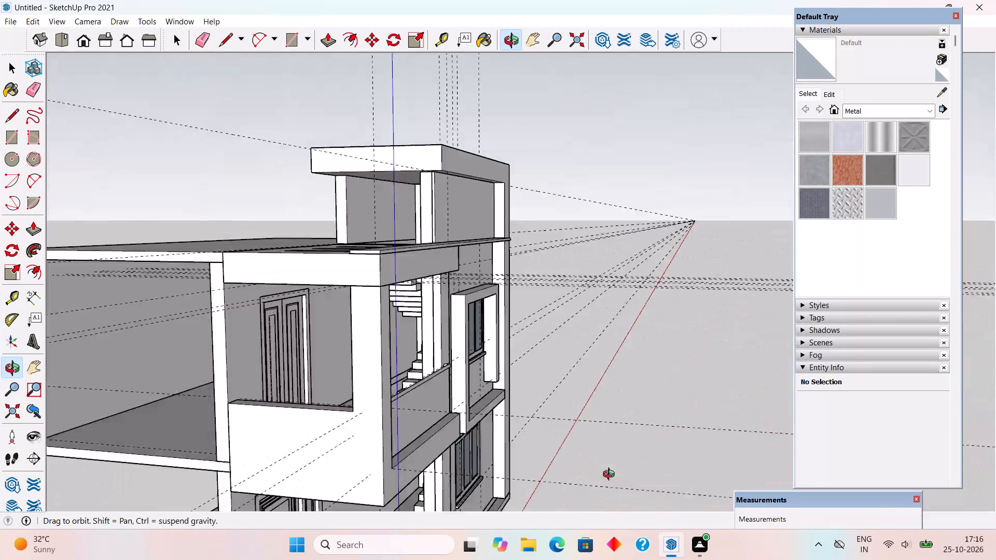
{"action": "middle_click_drag", "start_coordinate": [611, 475], "coordinate": [644, 477]}
{"action": "middle_click_drag", "start_coordinate": [565, 312], "coordinate": [473, 334]}
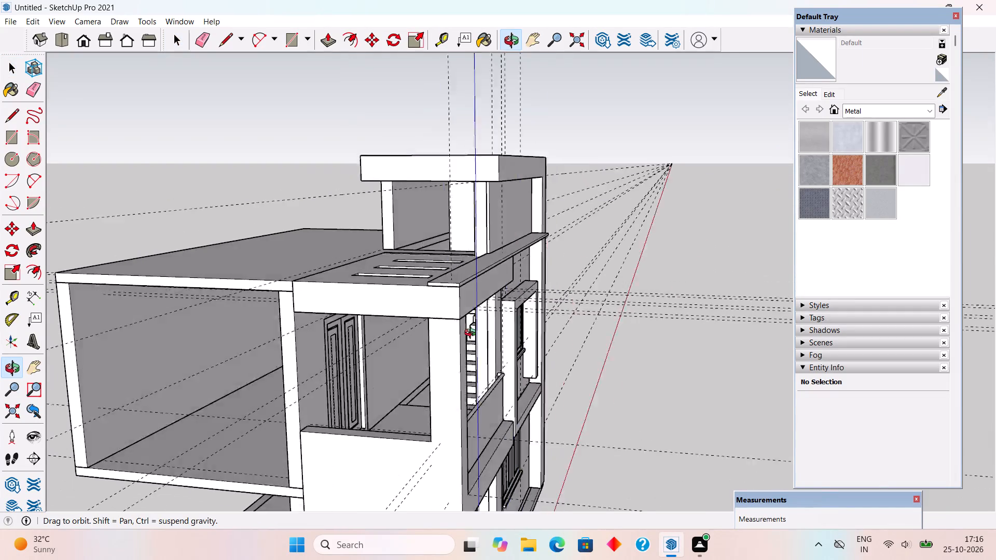
{"action": "middle_click_drag", "start_coordinate": [473, 334], "coordinate": [408, 330]}
{"action": "scroll", "coordinate": [413, 276], "scroll_direction": "up", "scroll_amount": 11}
{"action": "triple_click", "coordinate": [412, 253]}
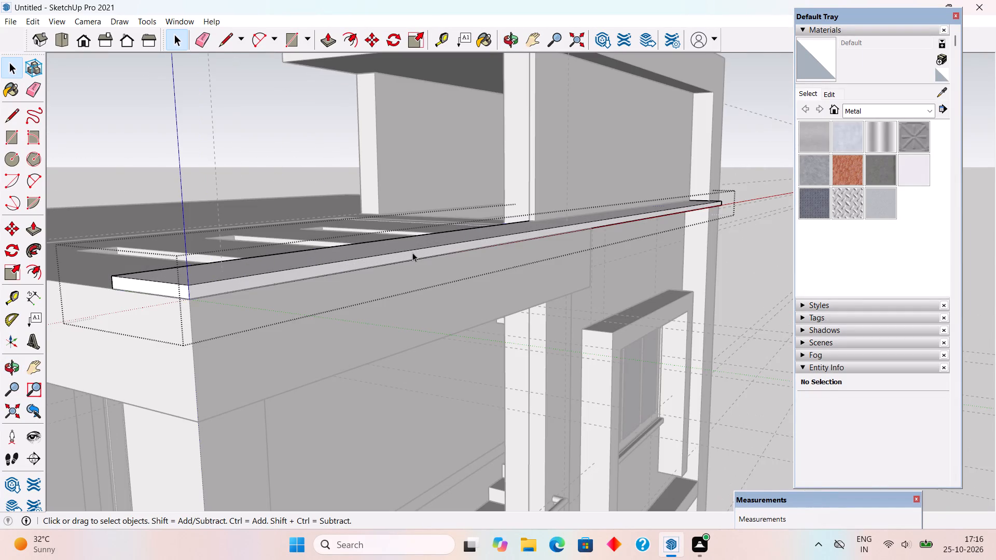
{"action": "scroll", "coordinate": [412, 253], "scroll_direction": "up", "scroll_amount": 5}
{"action": "scroll", "coordinate": [412, 253], "scroll_direction": "down", "scroll_amount": 3}
{"action": "key", "text": "p"}
{"action": "left_click", "coordinate": [403, 255]}
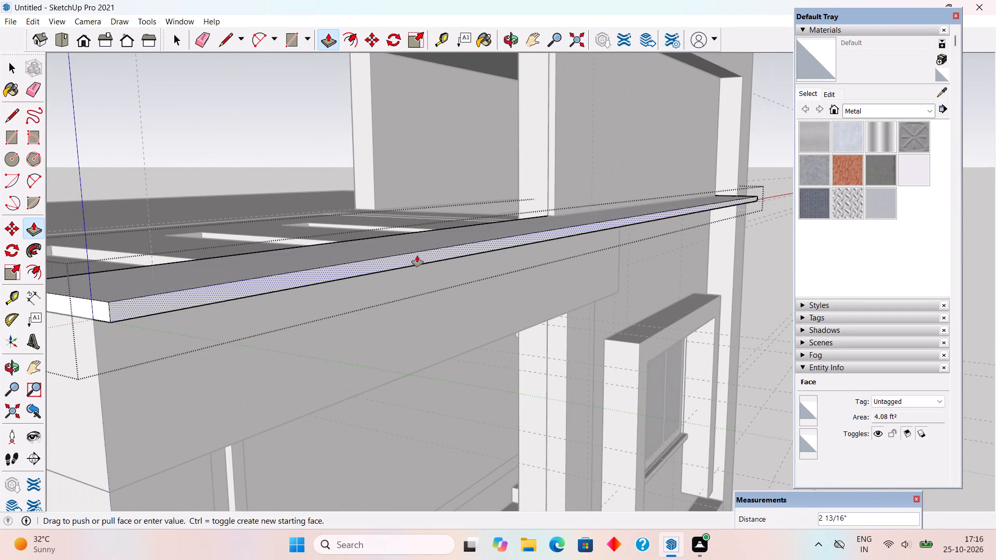
{"action": "type", "text": "2\""}
{"action": "key", "text": "Return"}
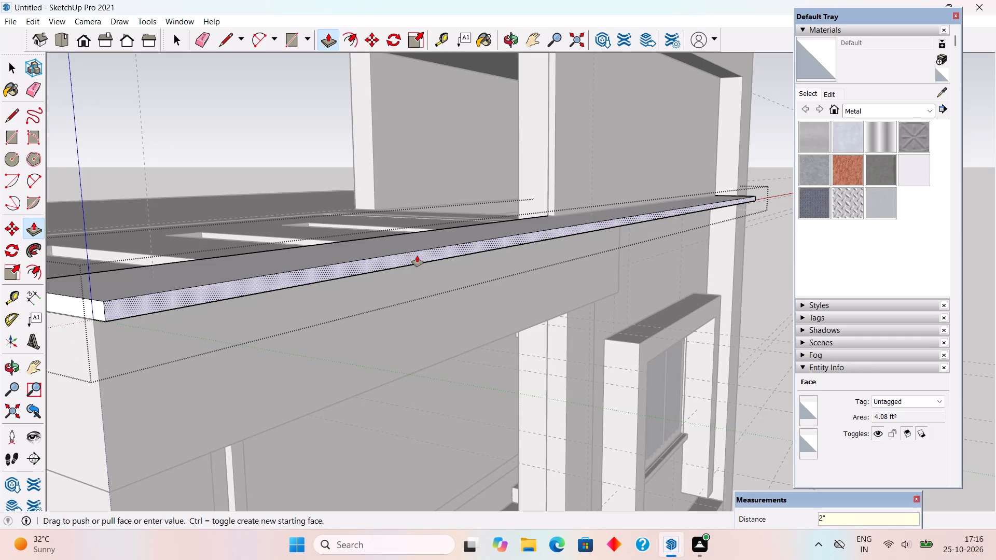
Extend the ledge's short end face at the balcony corner by the same 2" and close the group.
{"action": "scroll", "coordinate": [417, 256], "scroll_direction": "down", "scroll_amount": 3}
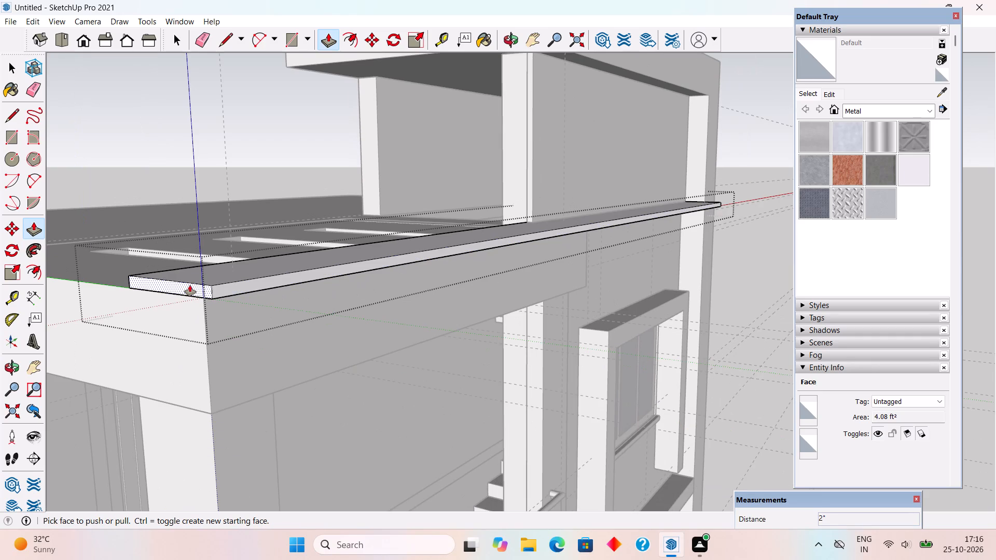
{"action": "double_click", "coordinate": [189, 285]}
{"action": "key", "text": "space"}
{"action": "left_click", "coordinate": [754, 278]}
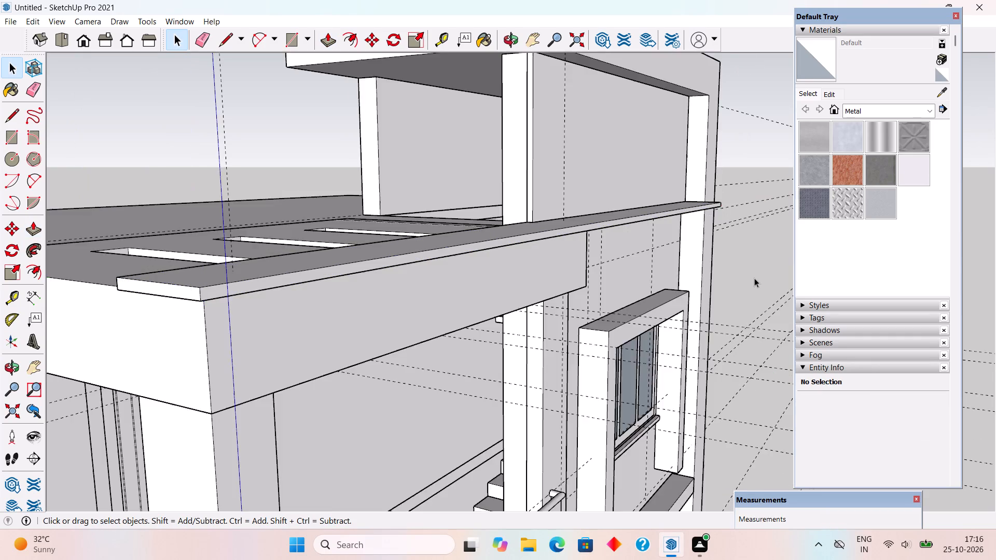
Examine the extended roof ledge and the whole front elevation from several angles and distances.
{"action": "middle_click_drag", "start_coordinate": [718, 282], "coordinate": [132, 305]}
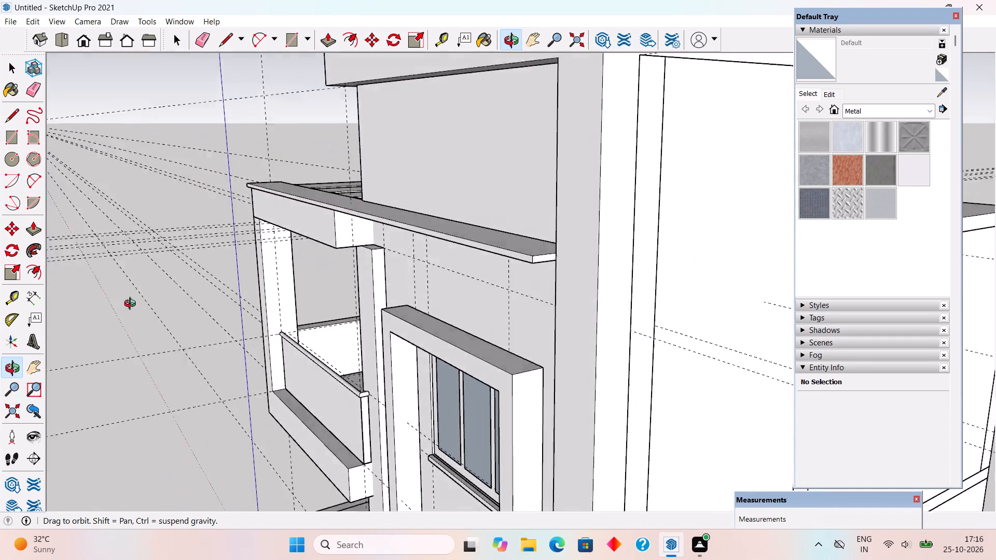
{"action": "middle_click_drag", "start_coordinate": [132, 305], "coordinate": [449, 325]}
{"action": "scroll", "coordinate": [449, 317], "scroll_direction": "down", "scroll_amount": 8}
{"action": "middle_click_drag", "start_coordinate": [497, 391], "coordinate": [482, 297]}
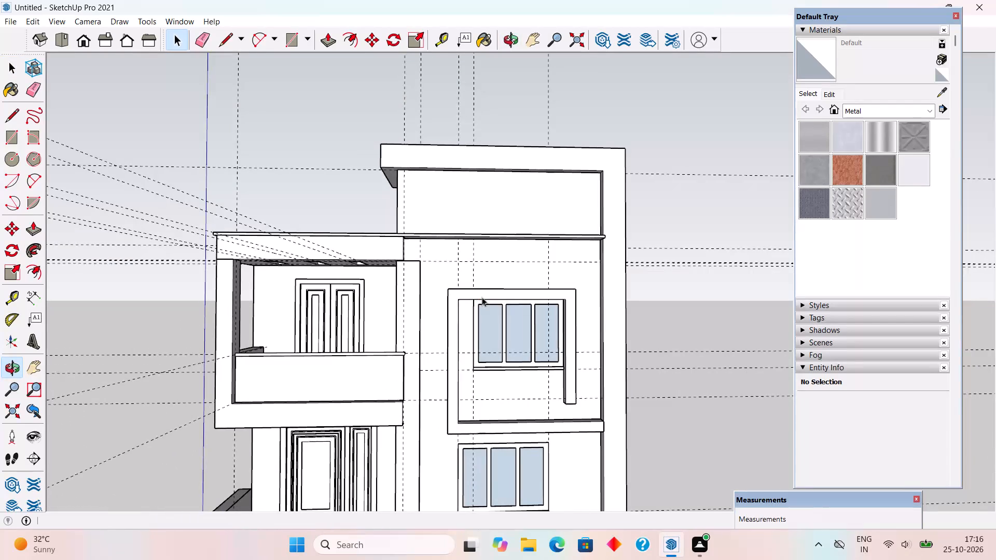
{"action": "scroll", "coordinate": [482, 297], "scroll_direction": "down", "scroll_amount": 3}
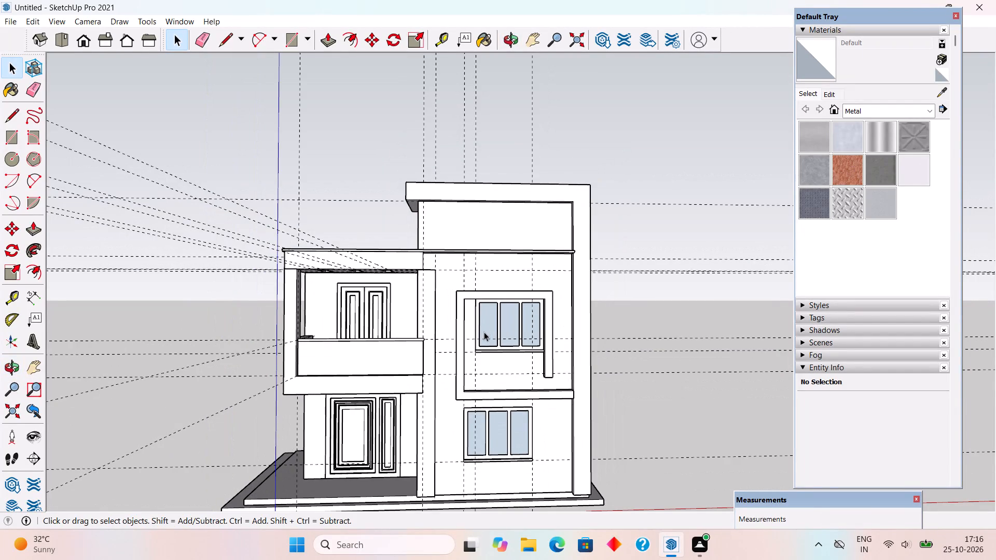
{"action": "scroll", "coordinate": [484, 332], "scroll_direction": "down", "scroll_amount": 1}
{"action": "middle_click_drag", "start_coordinate": [471, 363], "coordinate": [480, 374]}
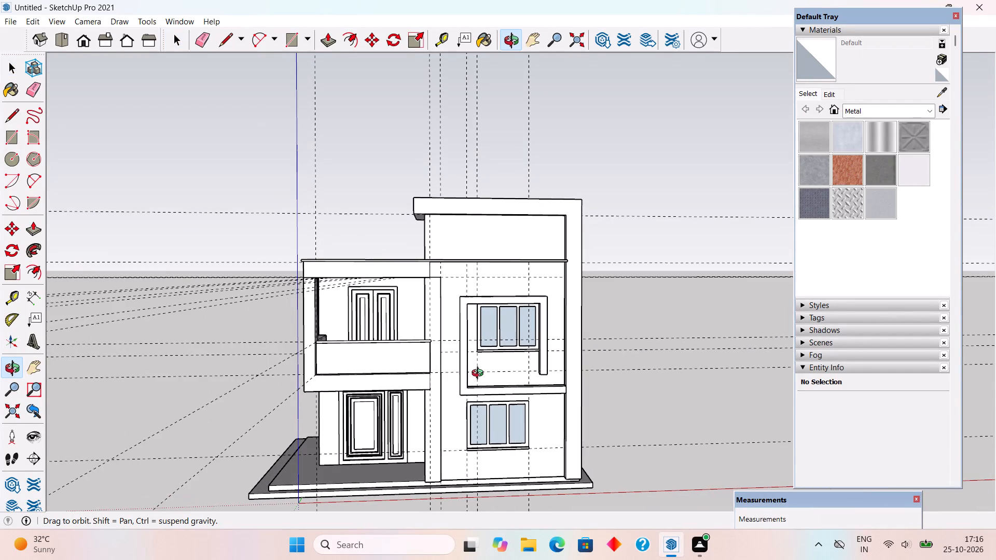
{"action": "middle_click_drag", "start_coordinate": [480, 374], "coordinate": [749, 356]}
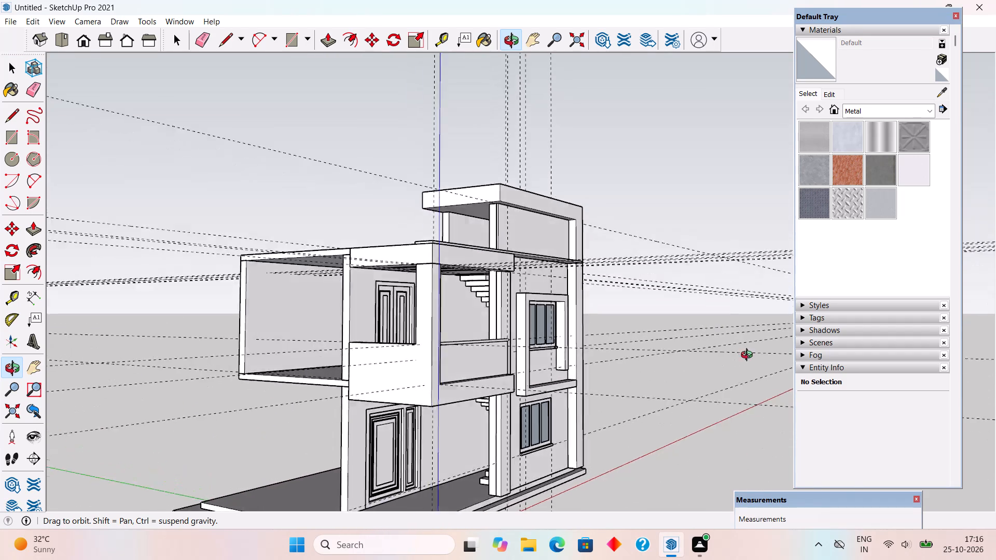
{"action": "middle_click_drag", "start_coordinate": [749, 356], "coordinate": [415, 368]}
{"action": "scroll", "coordinate": [414, 365], "scroll_direction": "up", "scroll_amount": 2}
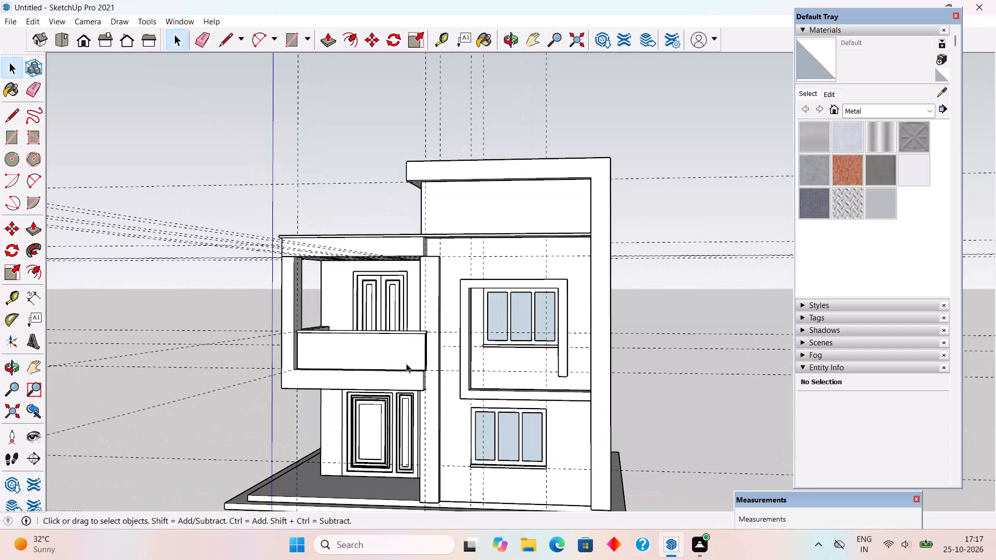
{"action": "scroll", "coordinate": [406, 363], "scroll_direction": "down", "scroll_amount": 6}
{"action": "middle_click_drag", "start_coordinate": [398, 367], "coordinate": [432, 361]}
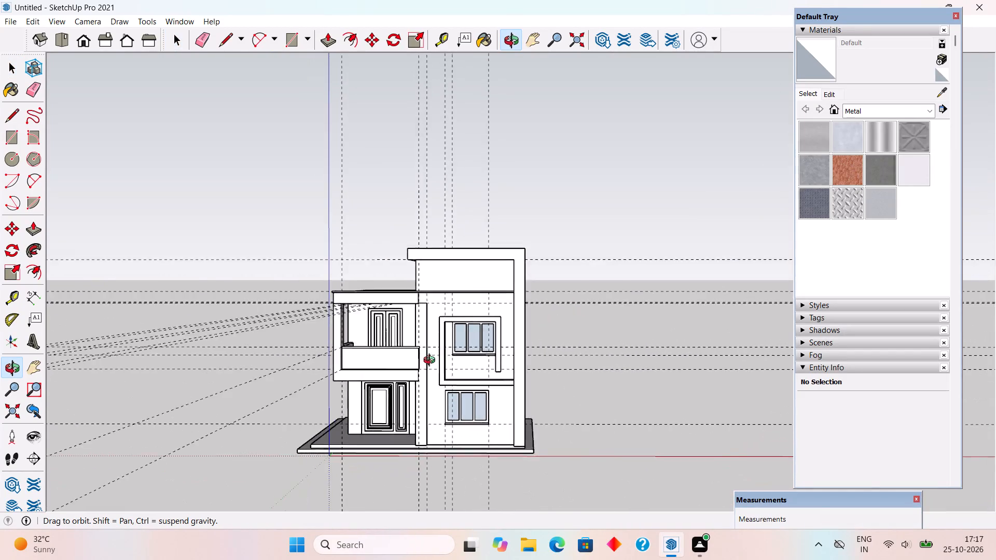
{"action": "middle_click_drag", "start_coordinate": [432, 361], "coordinate": [439, 355]}
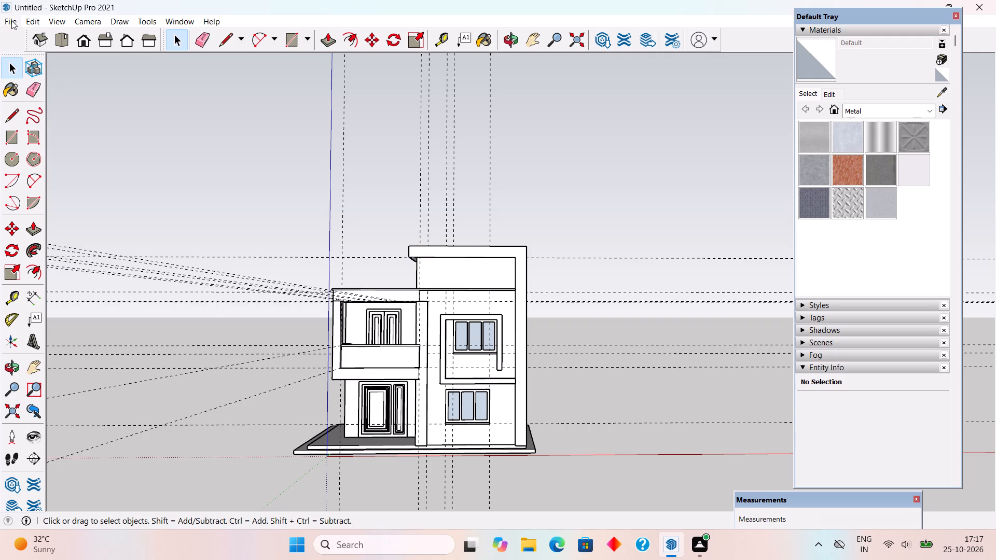
Delete all construction guides from the house model.
{"action": "left_click", "coordinate": [34, 19]}
{"action": "left_click", "coordinate": [103, 135]}
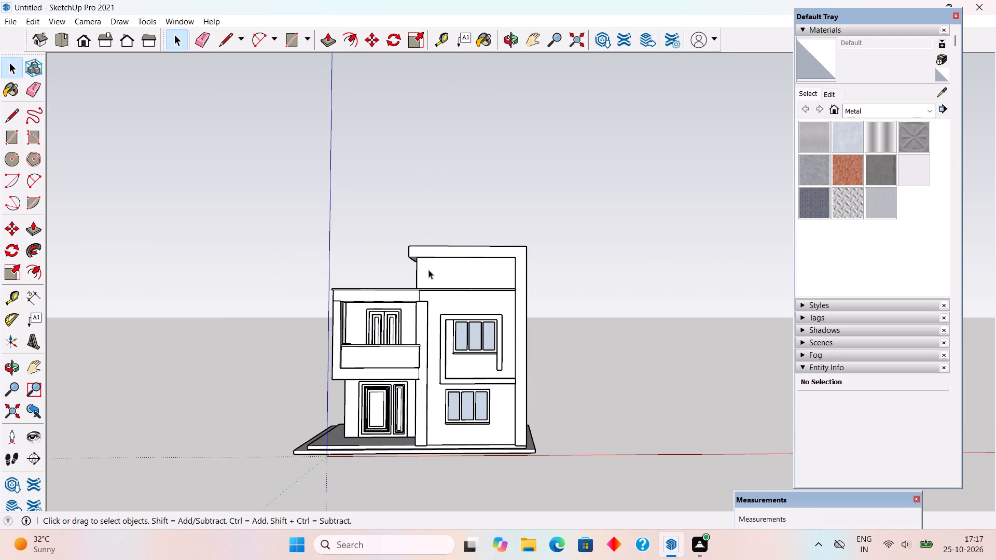
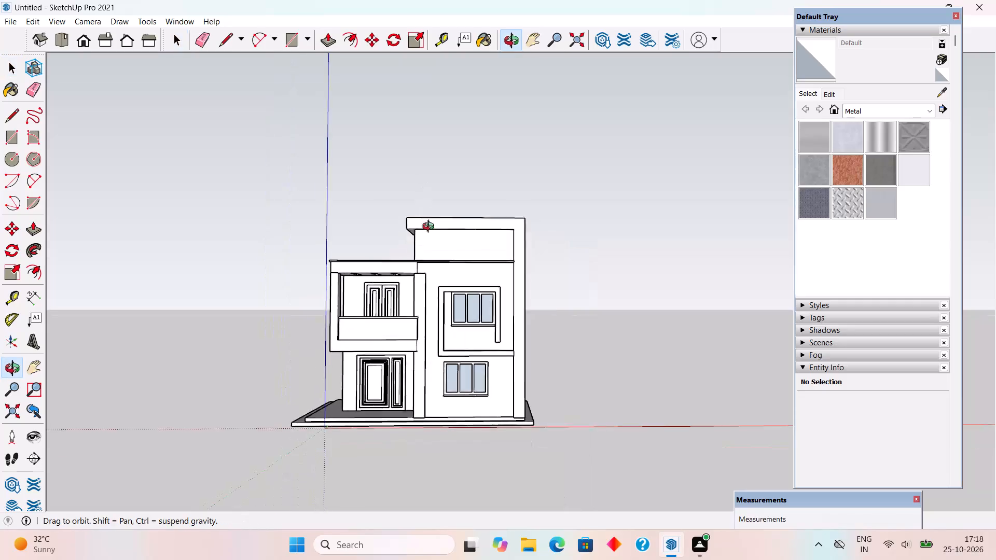
Examine the guide-free house from above, below, the front and the balcony corner, including the entrance and plinth steps.
{"action": "middle_click_drag", "start_coordinate": [431, 228], "coordinate": [451, 314]}
{"action": "scroll", "coordinate": [440, 357], "scroll_direction": "up", "scroll_amount": 3}
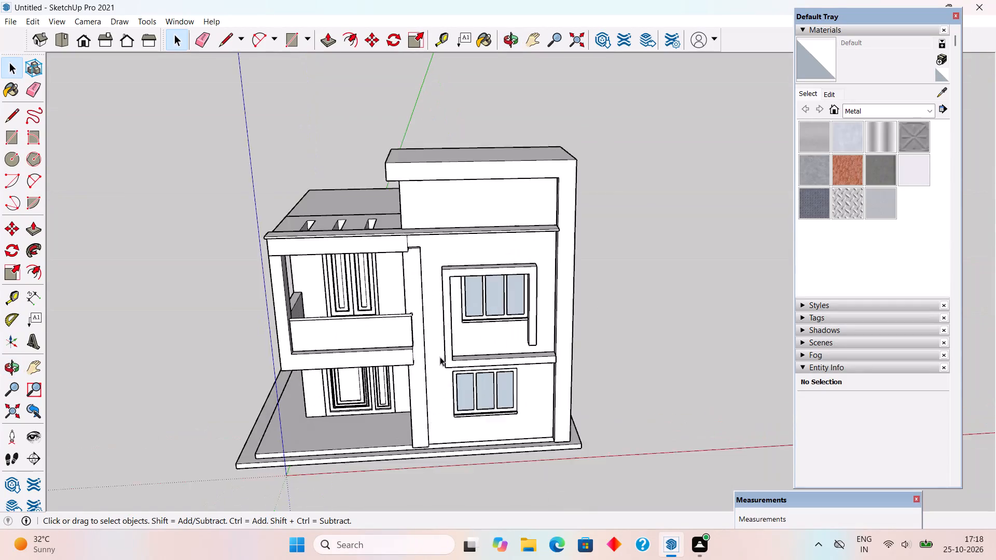
{"action": "scroll", "coordinate": [440, 357], "scroll_direction": "up", "scroll_amount": 3}
{"action": "middle_click_drag", "start_coordinate": [438, 354], "coordinate": [602, 241]}
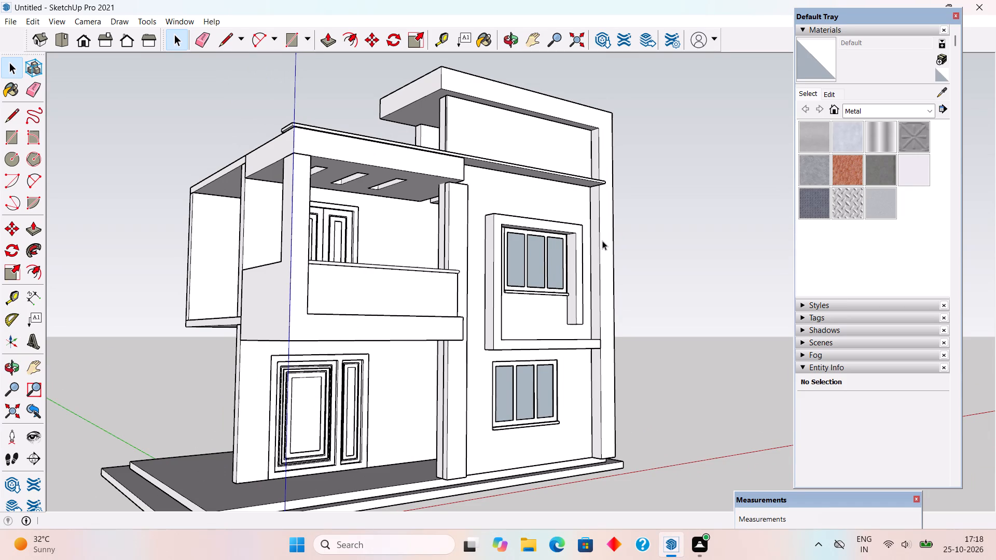
{"action": "scroll", "coordinate": [602, 241], "scroll_direction": "up", "scroll_amount": 2}
{"action": "scroll", "coordinate": [602, 241], "scroll_direction": "down", "scroll_amount": 3}
{"action": "scroll", "coordinate": [602, 241], "scroll_direction": "up", "scroll_amount": 1}
{"action": "scroll", "coordinate": [602, 241], "scroll_direction": "down", "scroll_amount": 3}
{"action": "middle_click_drag", "start_coordinate": [564, 237], "coordinate": [383, 133]}
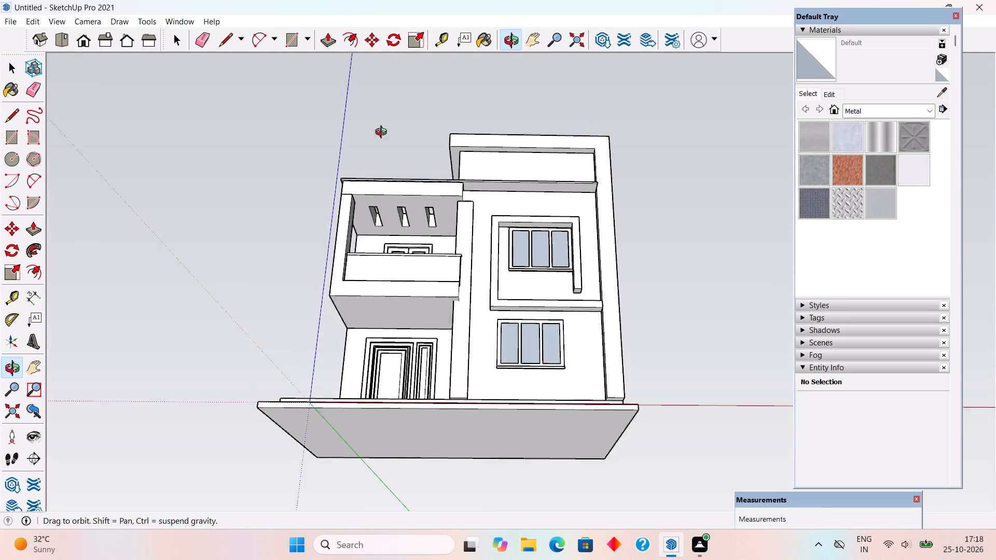
{"action": "middle_click_drag", "start_coordinate": [383, 133], "coordinate": [435, 241]}
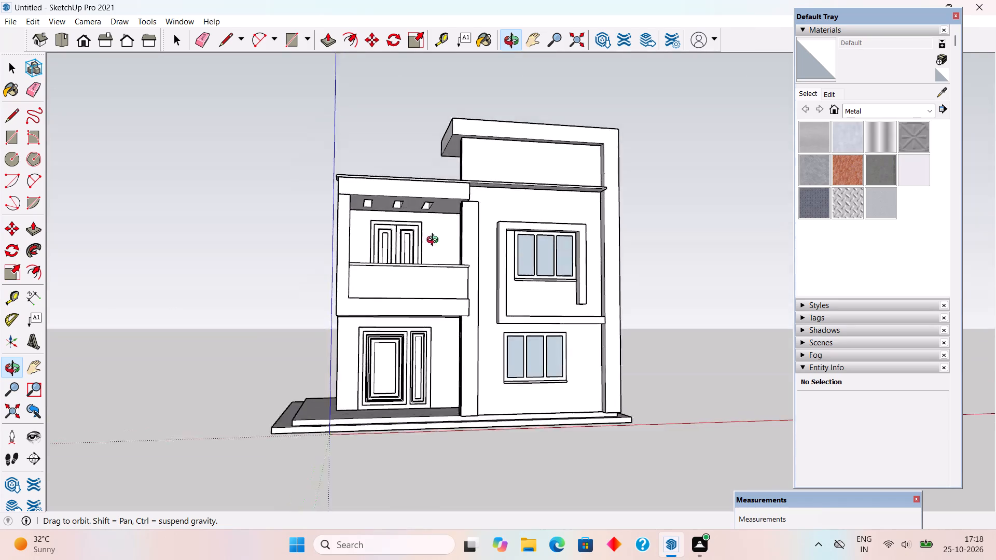
{"action": "middle_click_drag", "start_coordinate": [435, 241], "coordinate": [449, 332]}
{"action": "scroll", "coordinate": [449, 332], "scroll_direction": "up", "scroll_amount": 4}
{"action": "middle_click_drag", "start_coordinate": [453, 249], "coordinate": [381, 185]}
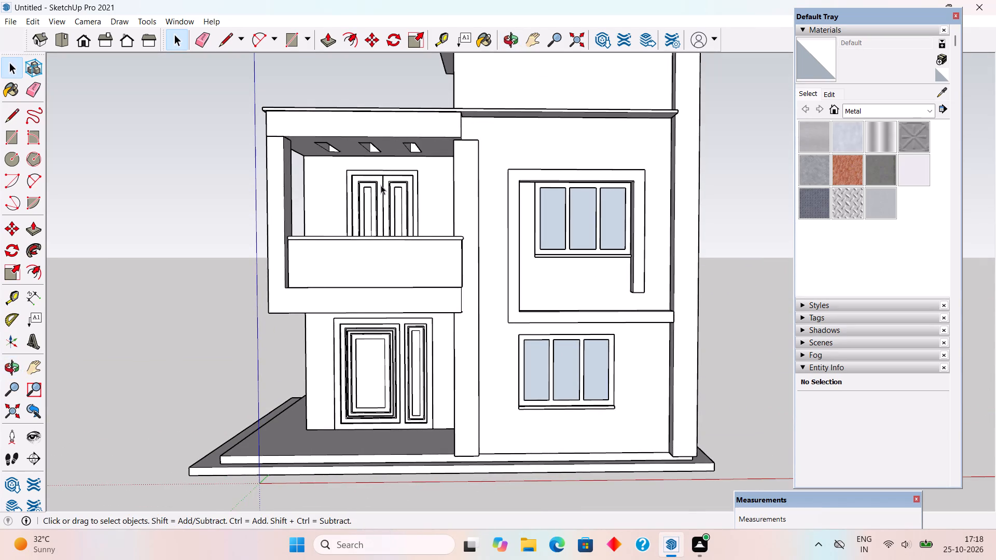
{"action": "scroll", "coordinate": [381, 185], "scroll_direction": "down", "scroll_amount": 1}
{"action": "middle_click_drag", "start_coordinate": [397, 305], "coordinate": [378, 367]}
{"action": "middle_click_drag", "start_coordinate": [338, 364], "coordinate": [532, 386]}
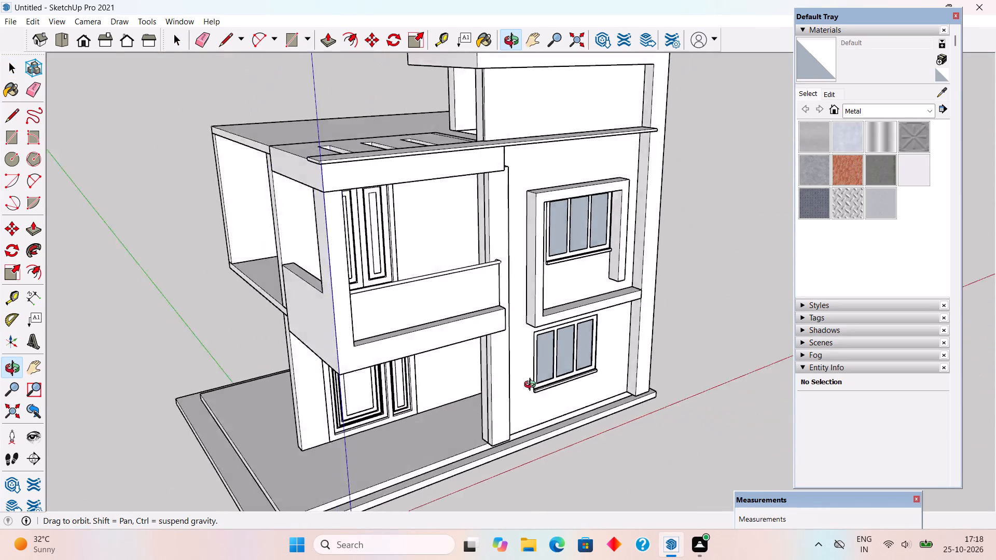
{"action": "middle_click_drag", "start_coordinate": [532, 386], "coordinate": [518, 344]}
{"action": "scroll", "coordinate": [391, 426], "scroll_direction": "up", "scroll_amount": 2}
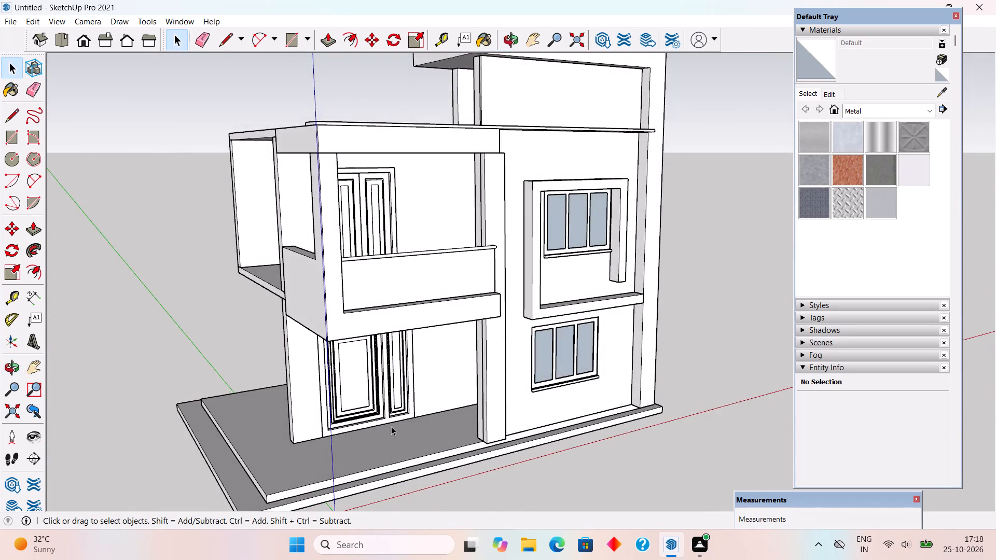
{"action": "scroll", "coordinate": [391, 426], "scroll_direction": "up", "scroll_amount": 2}
{"action": "scroll", "coordinate": [382, 199], "scroll_direction": "down", "scroll_amount": 4}
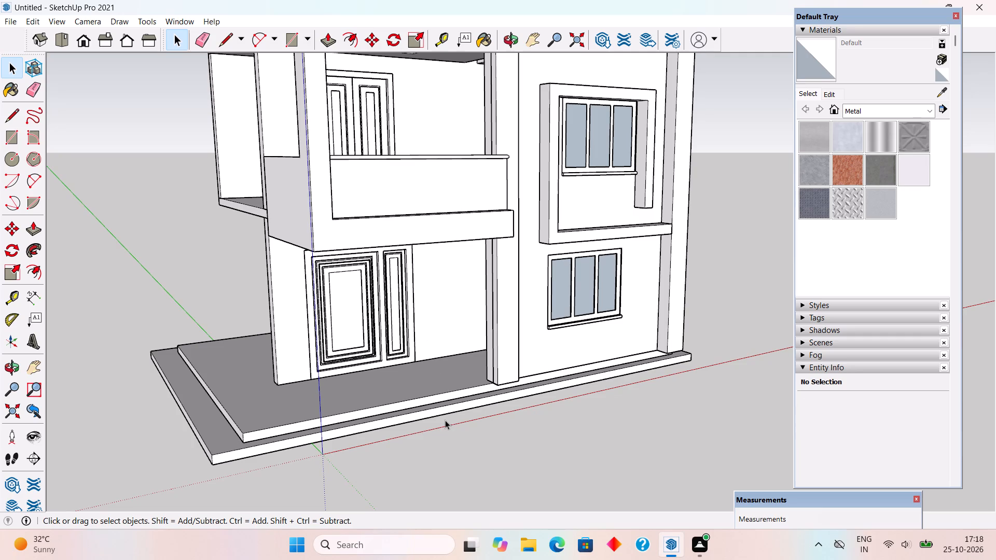
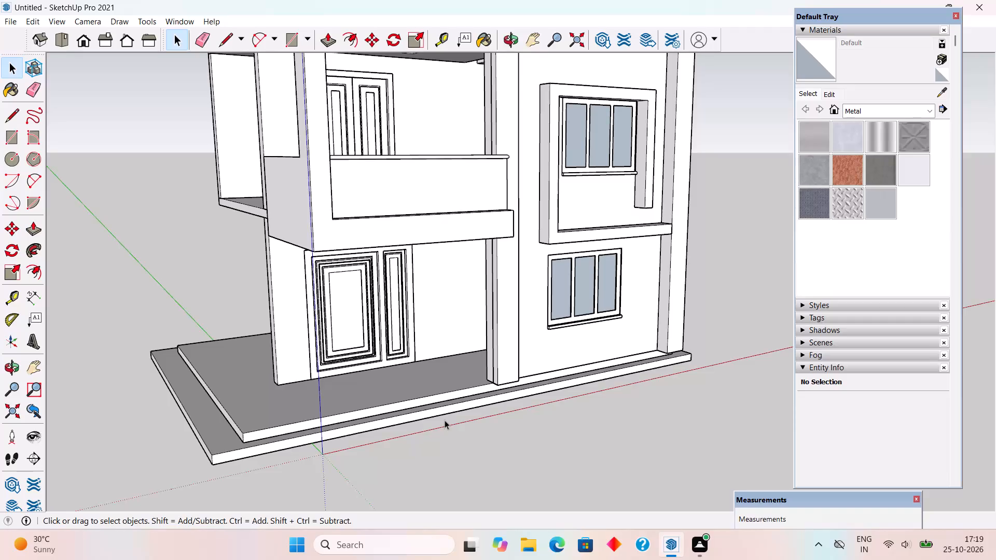
Pull the lower plinth step's front face outward along the front of the house.
{"action": "scroll", "coordinate": [487, 358], "scroll_direction": "up", "scroll_amount": 6}
{"action": "scroll", "coordinate": [487, 358], "scroll_direction": "down", "scroll_amount": 6}
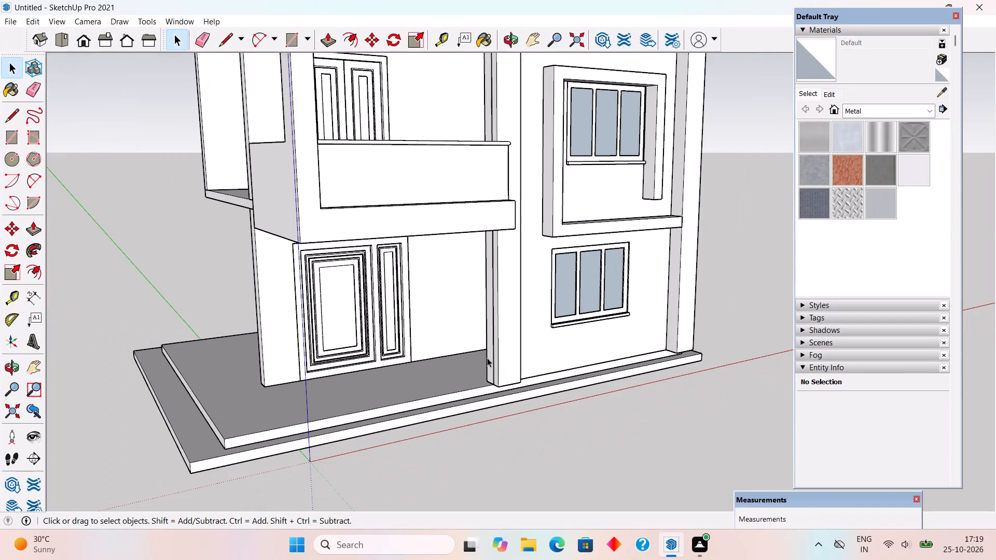
{"action": "middle_click_drag", "start_coordinate": [526, 411], "coordinate": [628, 397]}
{"action": "scroll", "coordinate": [561, 394], "scroll_direction": "up", "scroll_amount": 6}
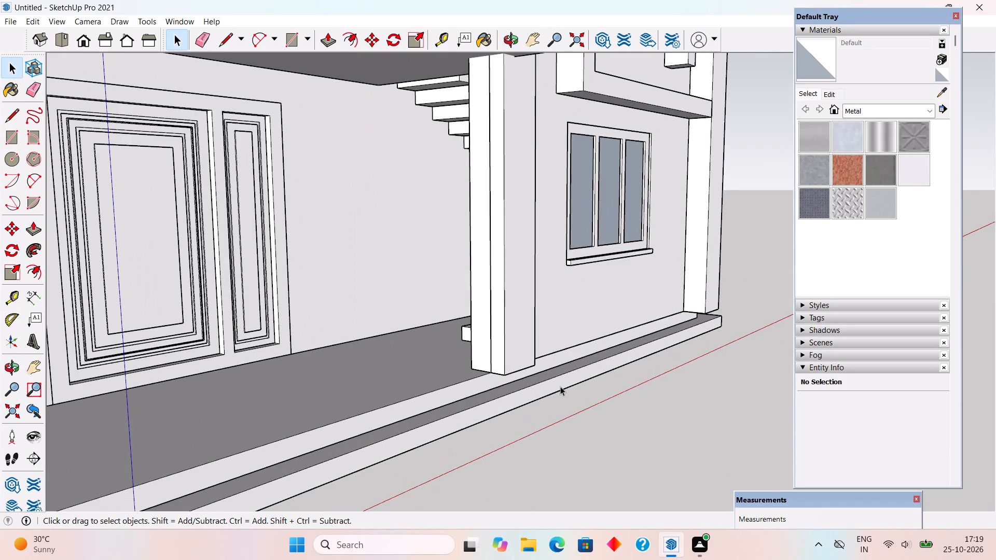
{"action": "triple_click", "coordinate": [560, 386]}
{"action": "scroll", "coordinate": [560, 385], "scroll_direction": "up", "scroll_amount": 3}
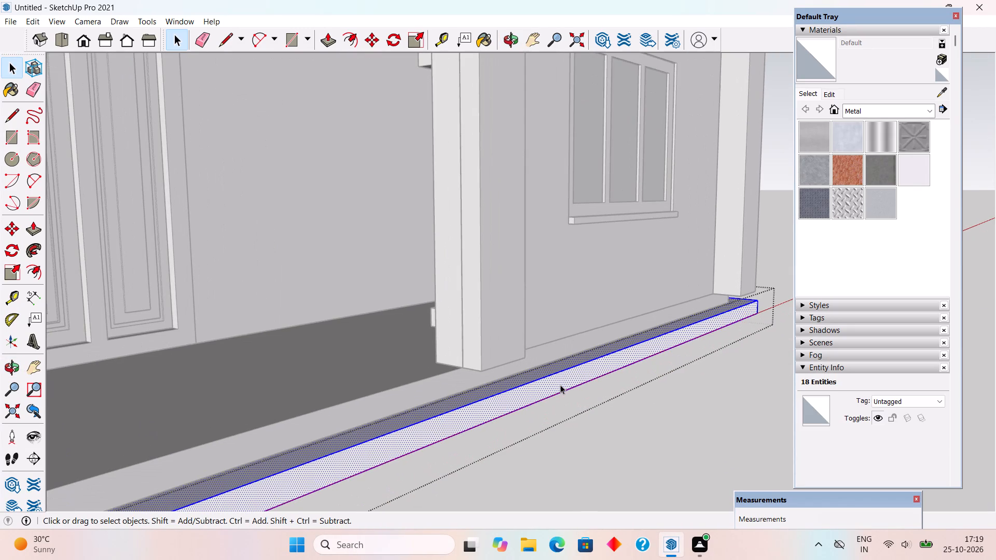
{"action": "key", "text": "p"}
{"action": "left_click", "coordinate": [568, 378]}
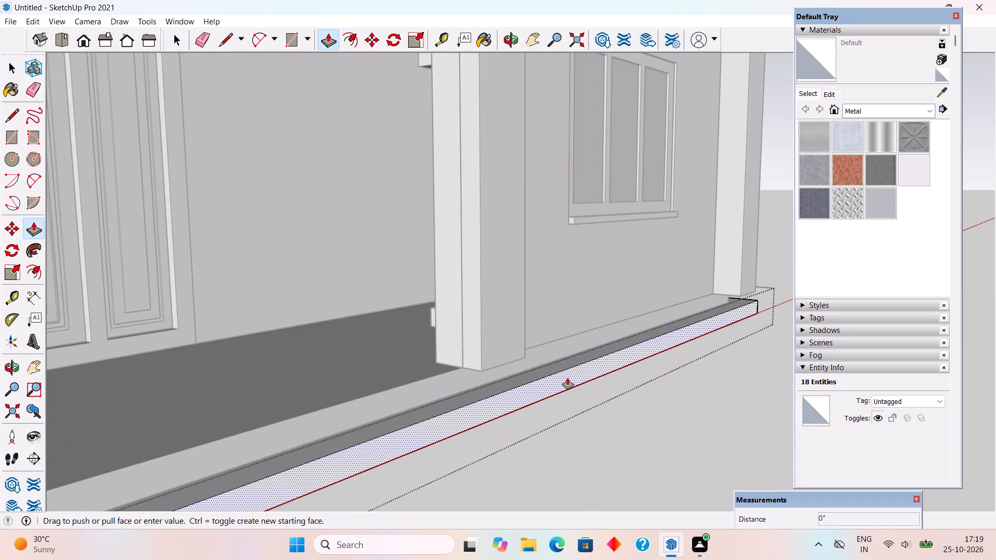
{"action": "left_click", "coordinate": [672, 425]}
{"action": "key", "text": "space"}
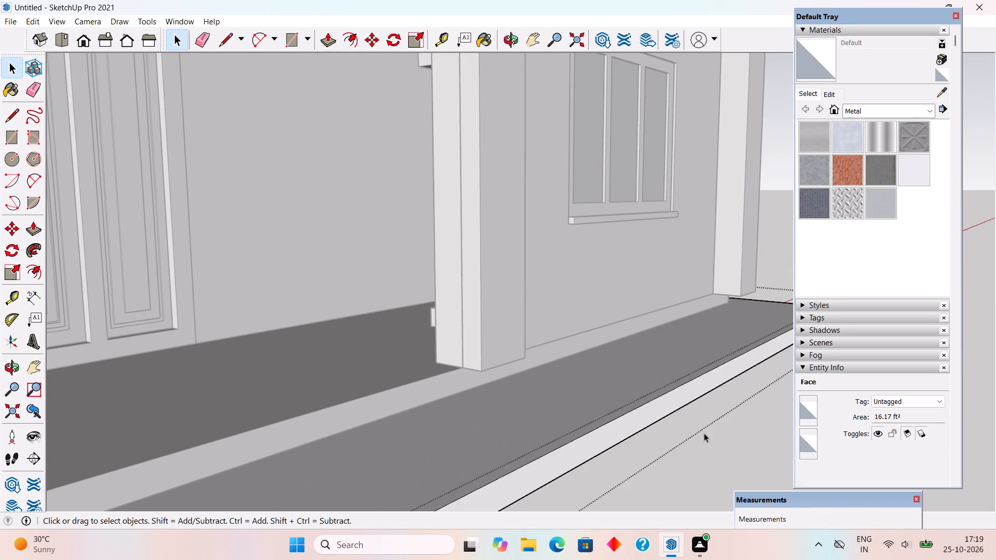
{"action": "left_click", "coordinate": [717, 445]}
Pull the upper plinth step's front face outward by 6".
{"action": "double_click", "coordinate": [447, 382]}
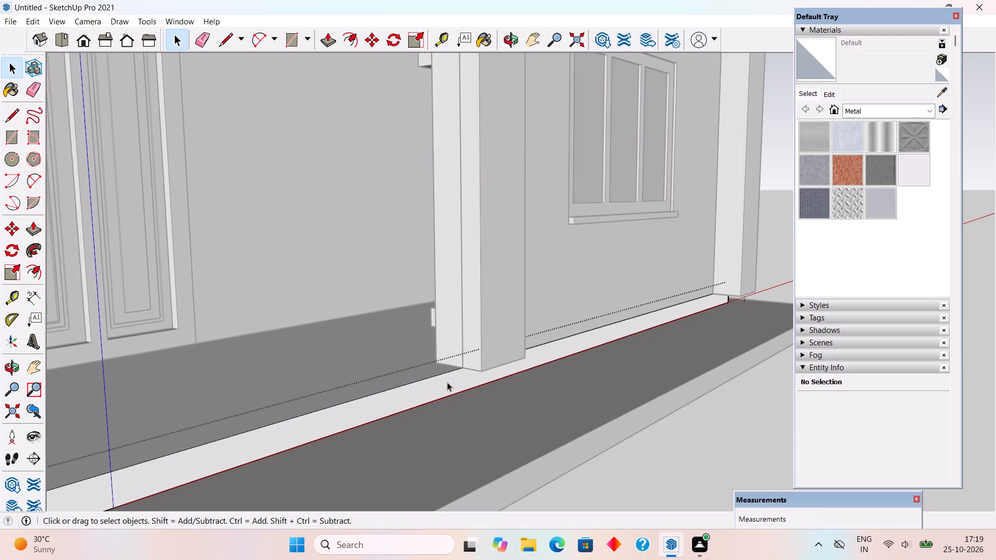
{"action": "left_click", "coordinate": [447, 382]}
{"action": "key", "text": "p"}
{"action": "left_click", "coordinate": [449, 381]}
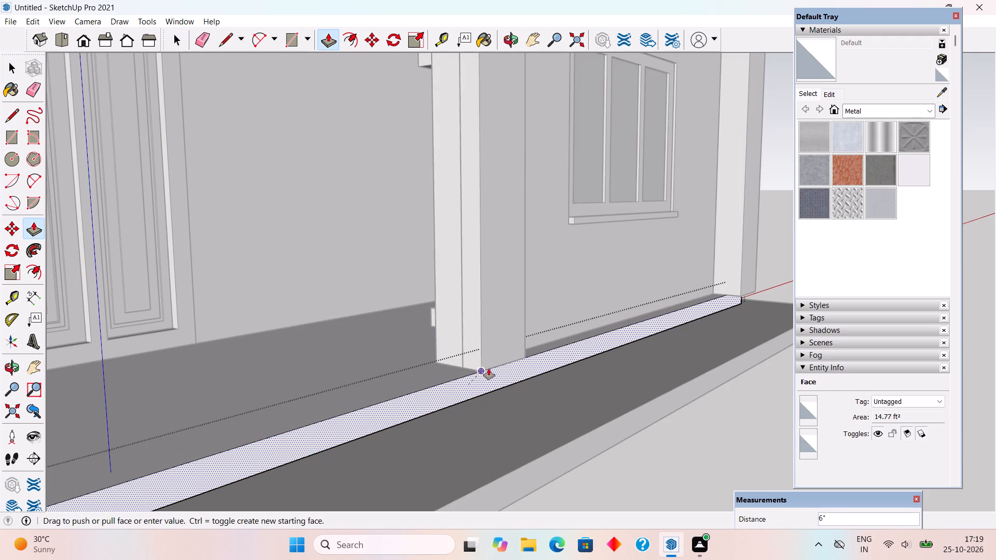
{"action": "left_click", "coordinate": [494, 361]}
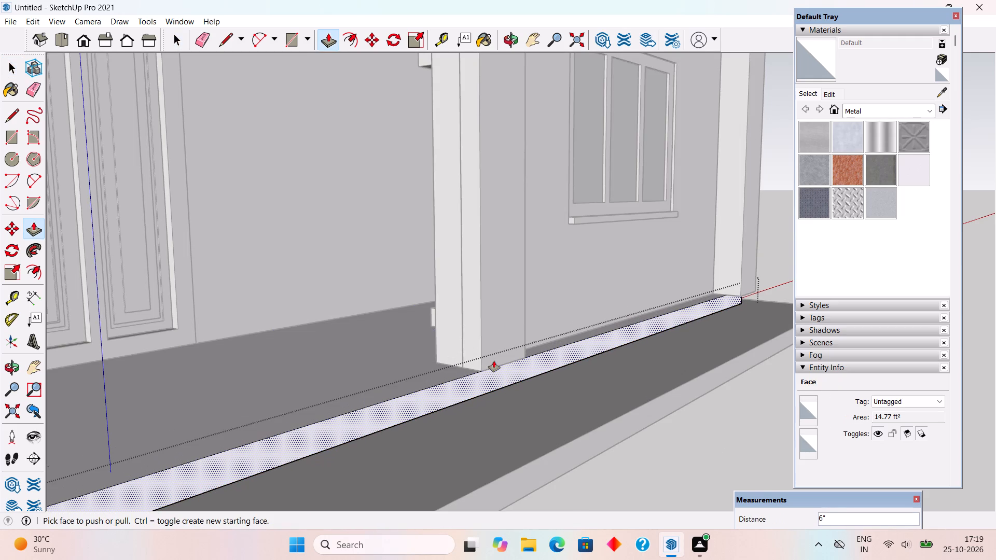
{"action": "key", "text": "space"}
{"action": "scroll", "coordinate": [501, 356], "scroll_direction": "down", "scroll_amount": 5}
{"action": "left_click", "coordinate": [618, 428]}
Extend the upper plinth step's front face outward by another 6".
{"action": "middle_click_drag", "start_coordinate": [582, 264], "coordinate": [517, 366]}
{"action": "scroll", "coordinate": [570, 384], "scroll_direction": "up", "scroll_amount": 4}
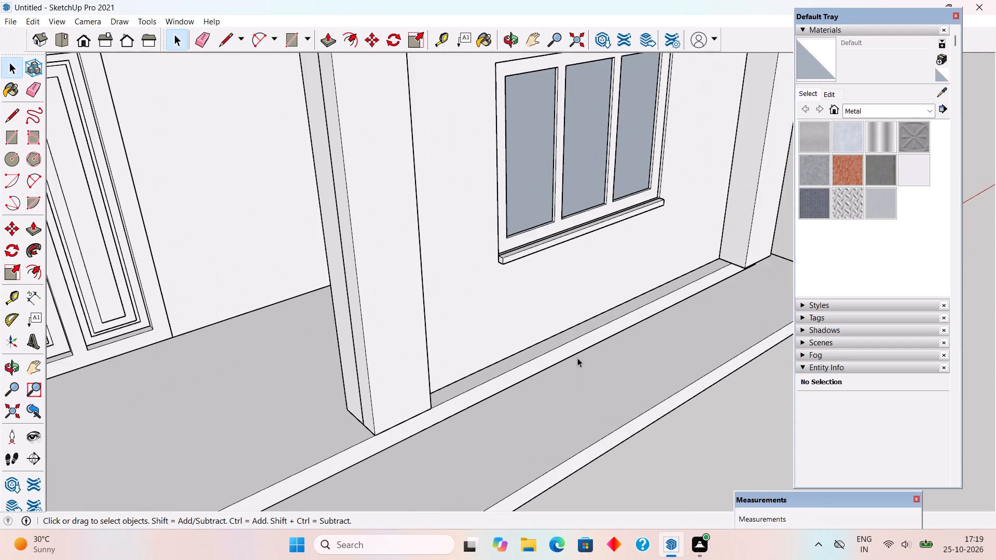
{"action": "left_click", "coordinate": [583, 344]}
{"action": "triple_click", "coordinate": [583, 344]}
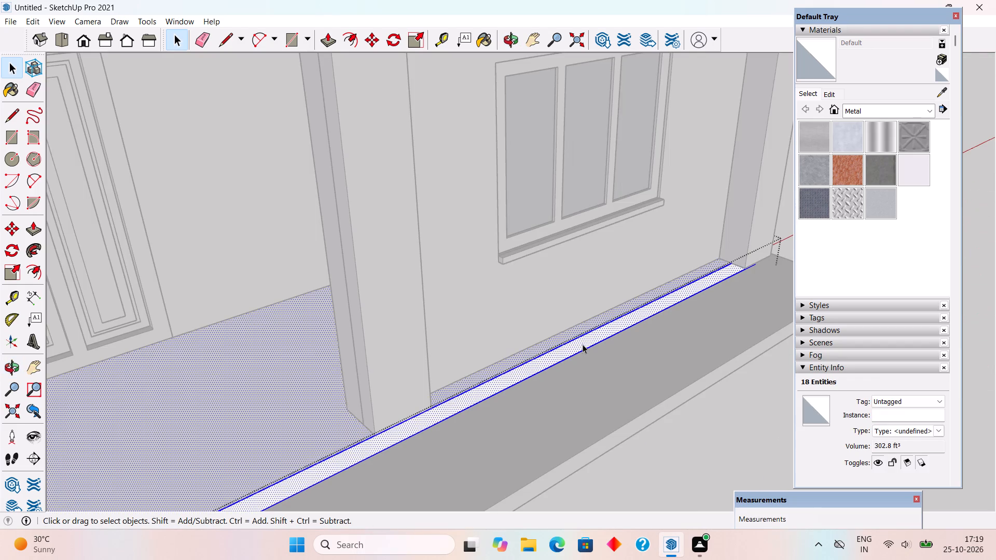
{"action": "key", "text": "p"}
{"action": "left_click", "coordinate": [595, 338]}
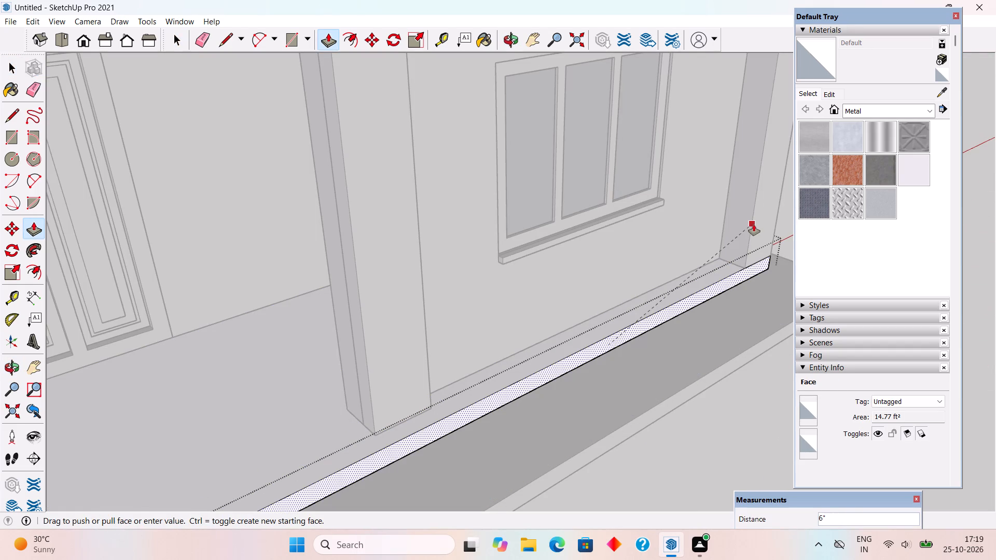
{"action": "left_click", "coordinate": [754, 225]}
{"action": "key", "text": "space"}
{"action": "scroll", "coordinate": [754, 225], "scroll_direction": "down", "scroll_amount": 5}
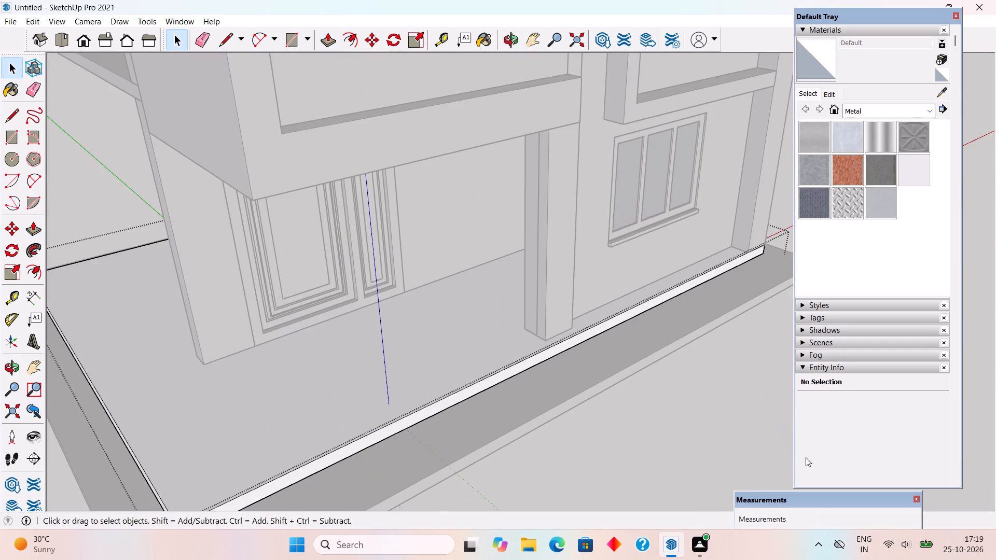
{"action": "left_click", "coordinate": [717, 423]}
Place a guide line along the bottom front edge of the existing porch pillar, running the length of the house front.
{"action": "scroll", "coordinate": [620, 359], "scroll_direction": "down", "scroll_amount": 5}
{"action": "middle_click_drag", "start_coordinate": [648, 364], "coordinate": [488, 307]}
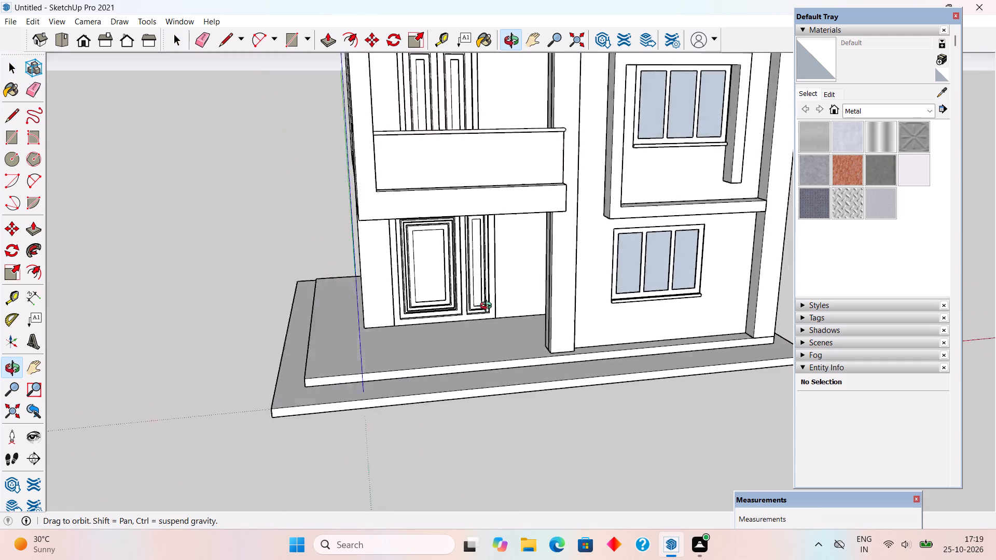
{"action": "middle_click_drag", "start_coordinate": [488, 307], "coordinate": [430, 285]}
{"action": "scroll", "coordinate": [430, 285], "scroll_direction": "down", "scroll_amount": 3}
{"action": "middle_click_drag", "start_coordinate": [438, 331], "coordinate": [455, 362]}
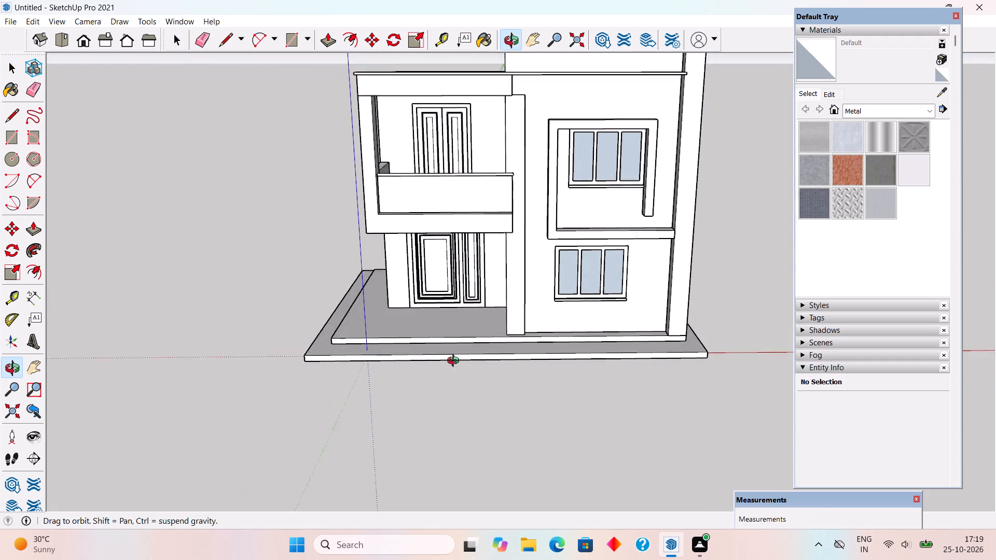
{"action": "middle_click_drag", "start_coordinate": [455, 362], "coordinate": [762, 411]}
{"action": "scroll", "coordinate": [482, 377], "scroll_direction": "up", "scroll_amount": 3}
{"action": "scroll", "coordinate": [564, 307], "scroll_direction": "up", "scroll_amount": 4}
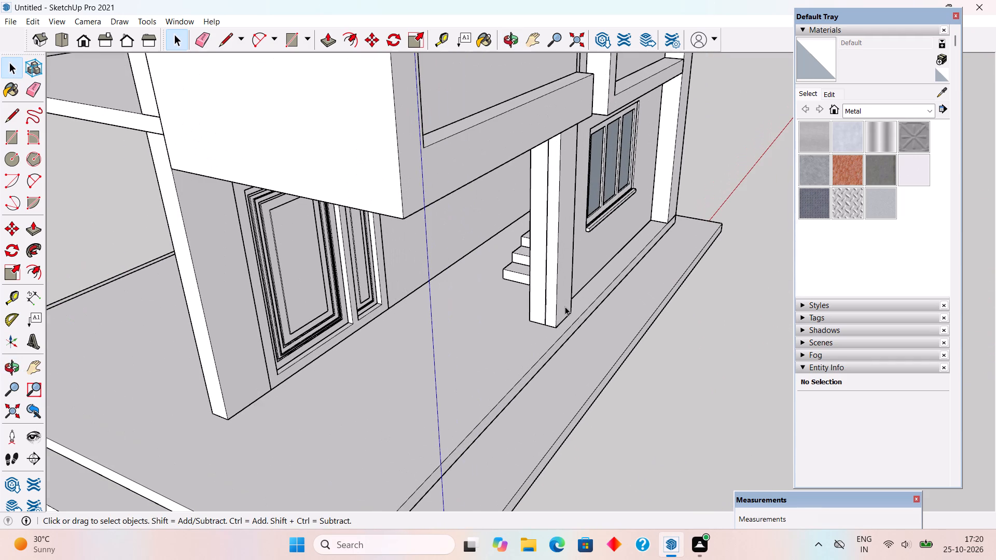
{"action": "key", "text": "t"}
{"action": "scroll", "coordinate": [576, 303], "scroll_direction": "up", "scroll_amount": 3}
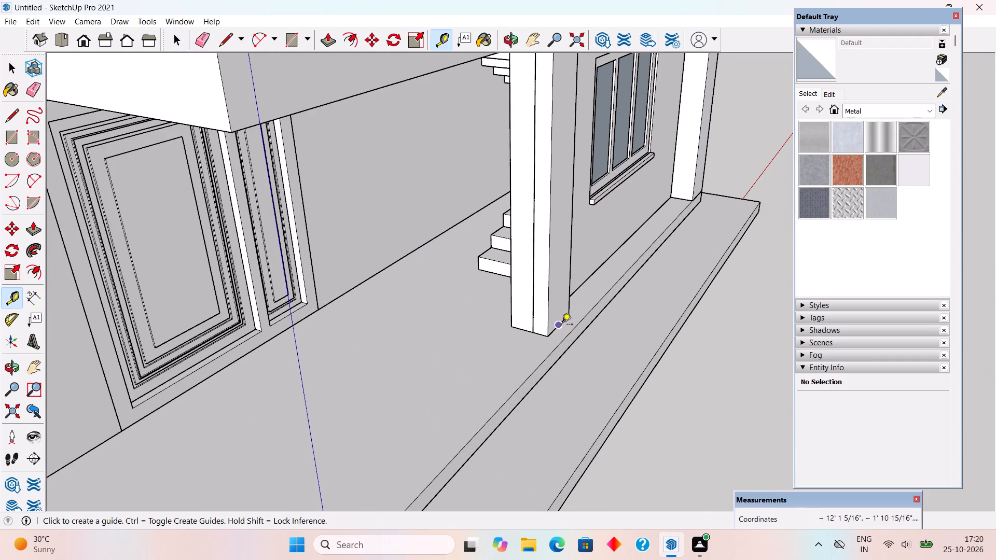
{"action": "double_click", "coordinate": [562, 325]}
Place a guide line along the bottom edge of the entrance door wall's exposed end, extending across the plinth front.
{"action": "scroll", "coordinate": [562, 325], "scroll_direction": "down", "scroll_amount": 4}
{"action": "middle_click_drag", "start_coordinate": [559, 326], "coordinate": [510, 336]}
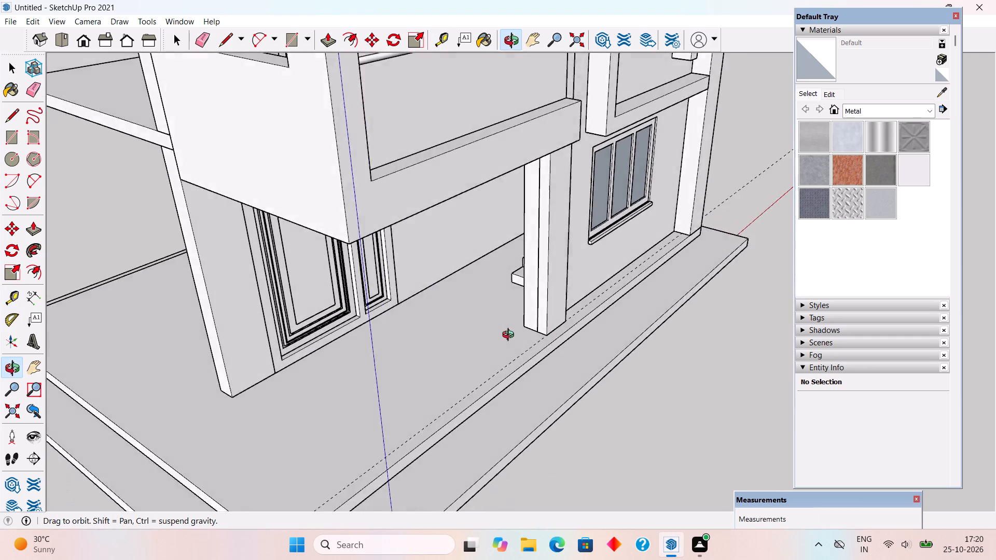
{"action": "middle_click_drag", "start_coordinate": [510, 336], "coordinate": [405, 387]}
{"action": "scroll", "coordinate": [230, 320], "scroll_direction": "up", "scroll_amount": 2}
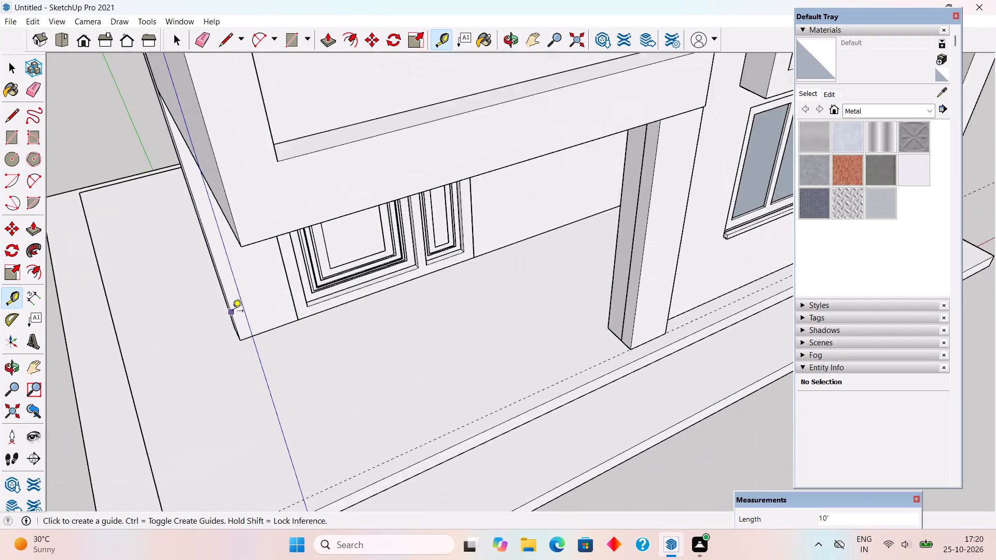
{"action": "scroll", "coordinate": [232, 312], "scroll_direction": "up", "scroll_amount": 2}
{"action": "middle_click_drag", "start_coordinate": [236, 333], "coordinate": [378, 315]}
{"action": "scroll", "coordinate": [284, 402], "scroll_direction": "down", "scroll_amount": 3}
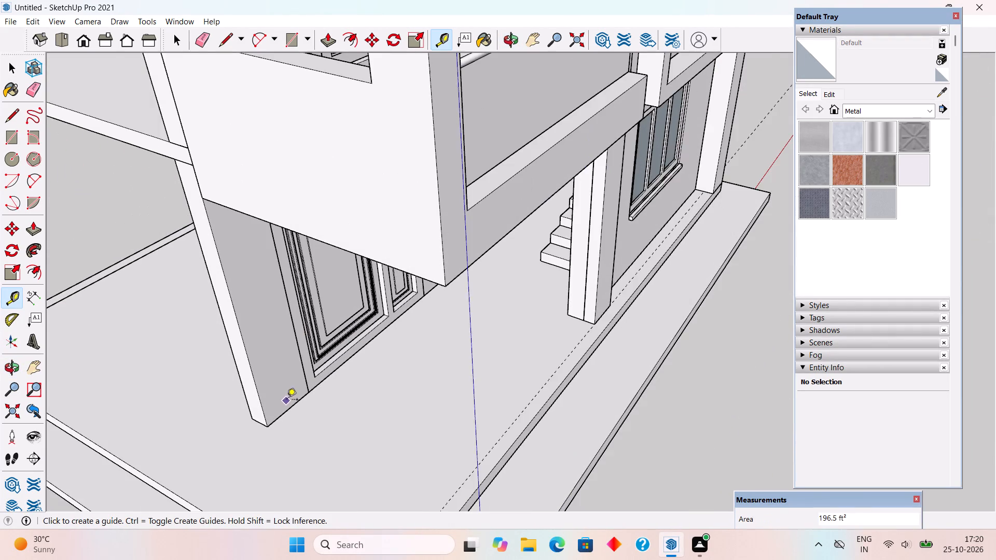
{"action": "scroll", "coordinate": [272, 401], "scroll_direction": "down", "scroll_amount": 4}
{"action": "middle_click_drag", "start_coordinate": [187, 413], "coordinate": [437, 300]}
{"action": "scroll", "coordinate": [432, 441], "scroll_direction": "up", "scroll_amount": 4}
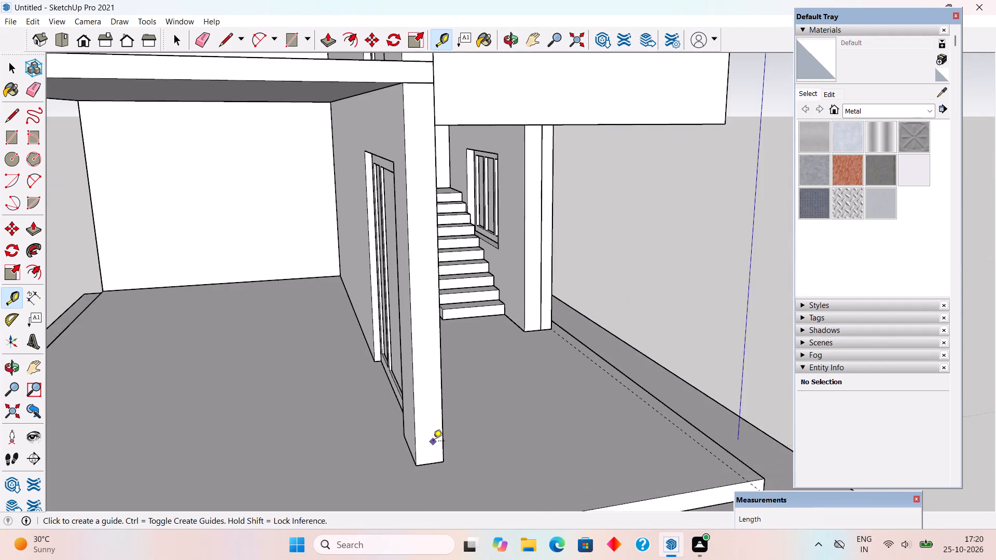
{"action": "scroll", "coordinate": [434, 443], "scroll_direction": "down", "scroll_amount": 8}
{"action": "scroll", "coordinate": [436, 449], "scroll_direction": "up", "scroll_amount": 4}
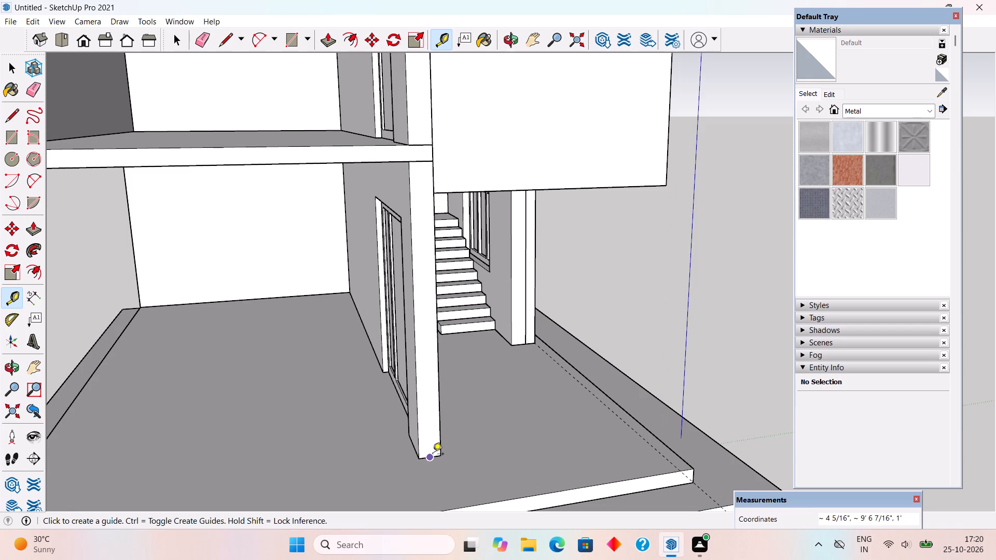
{"action": "double_click", "coordinate": [433, 455]}
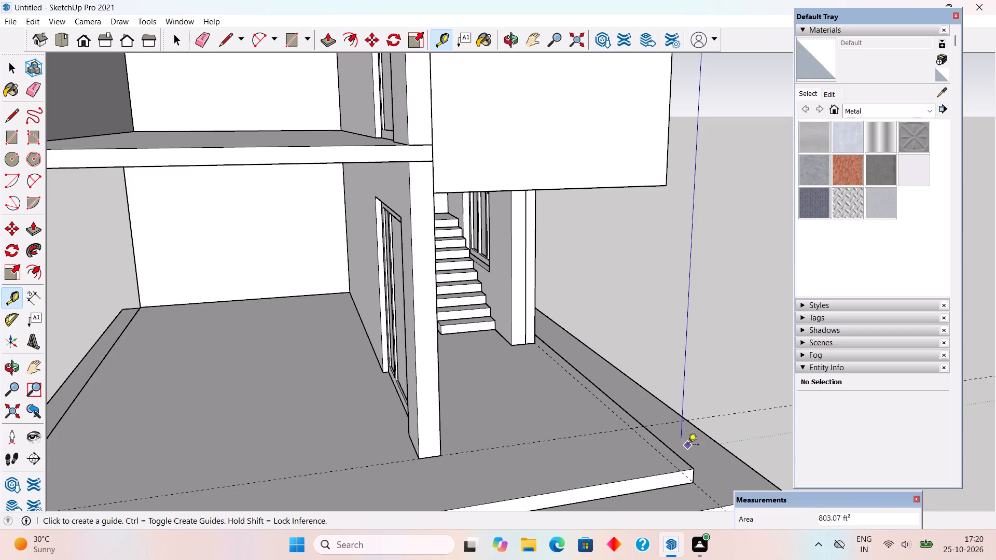
Draw a 1' by 1' square on the porch floor from the intersection of the two guides.
{"action": "middle_click_drag", "start_coordinate": [644, 445], "coordinate": [339, 481]}
{"action": "scroll", "coordinate": [339, 481], "scroll_direction": "down", "scroll_amount": 2}
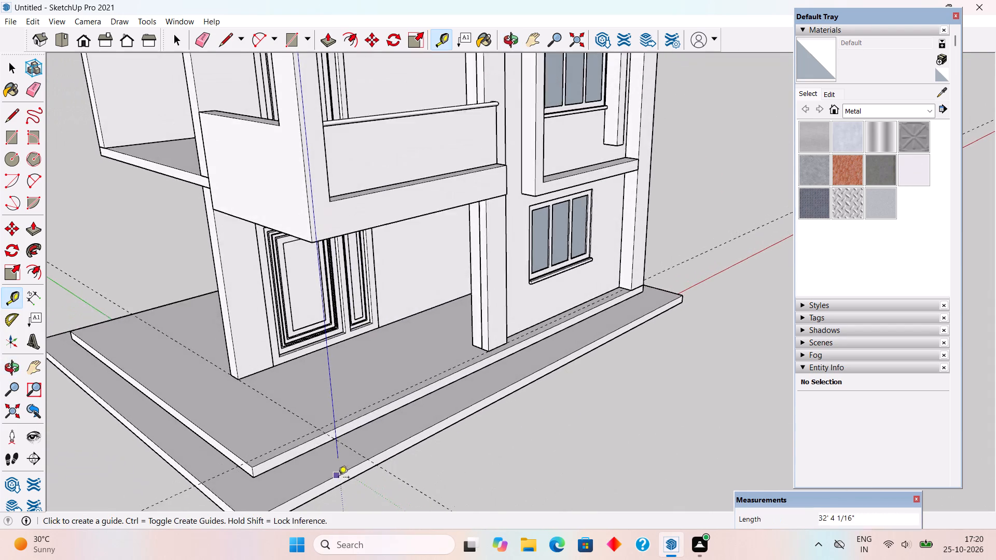
{"action": "scroll", "coordinate": [338, 478], "scroll_direction": "down", "scroll_amount": 2}
{"action": "scroll", "coordinate": [387, 458], "scroll_direction": "up", "scroll_amount": 4}
{"action": "middle_click_drag", "start_coordinate": [387, 472], "coordinate": [294, 532]}
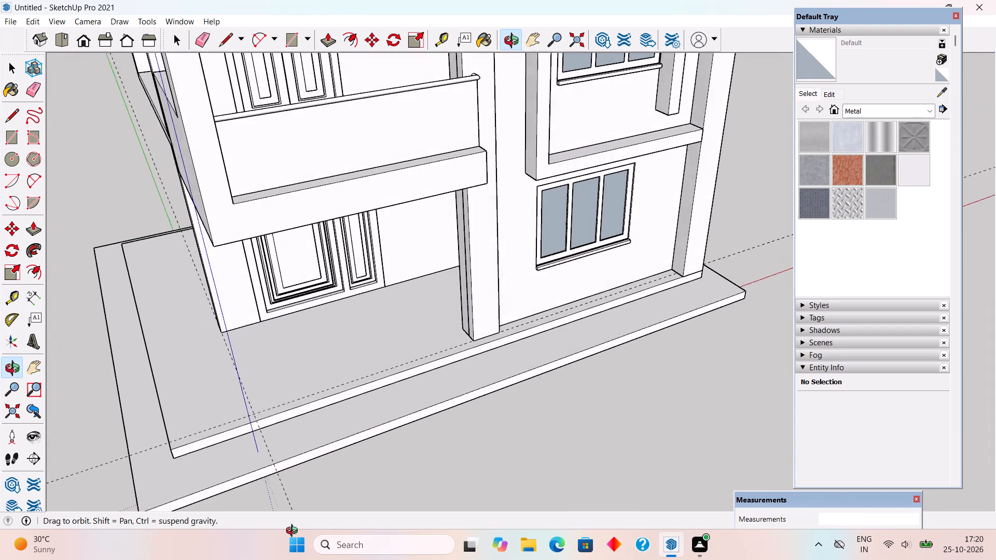
{"action": "middle_click_drag", "start_coordinate": [294, 532], "coordinate": [288, 528]}
{"action": "key", "text": "space"}
{"action": "scroll", "coordinate": [254, 413], "scroll_direction": "up", "scroll_amount": 5}
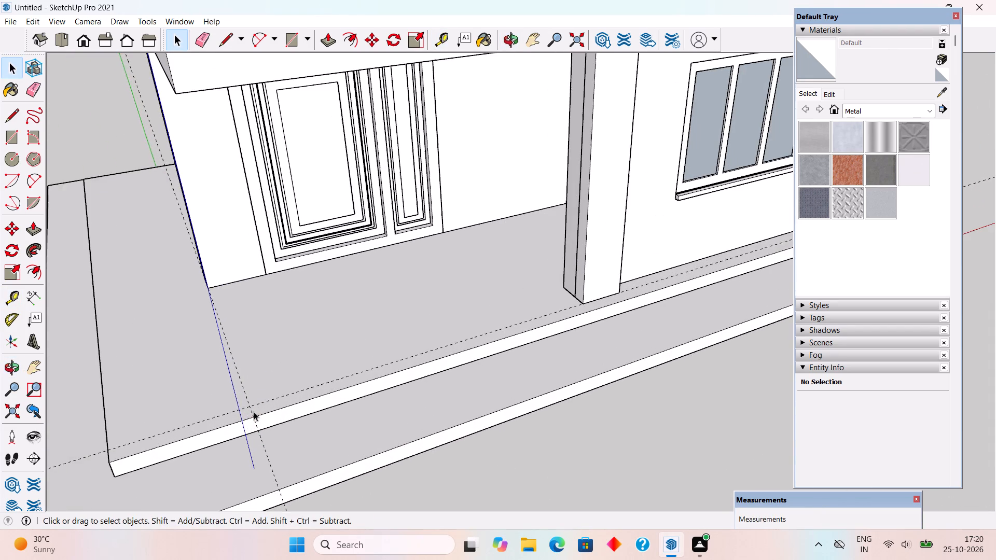
{"action": "middle_click_drag", "start_coordinate": [276, 404], "coordinate": [473, 395]}
{"action": "scroll", "coordinate": [473, 395], "scroll_direction": "down", "scroll_amount": 1}
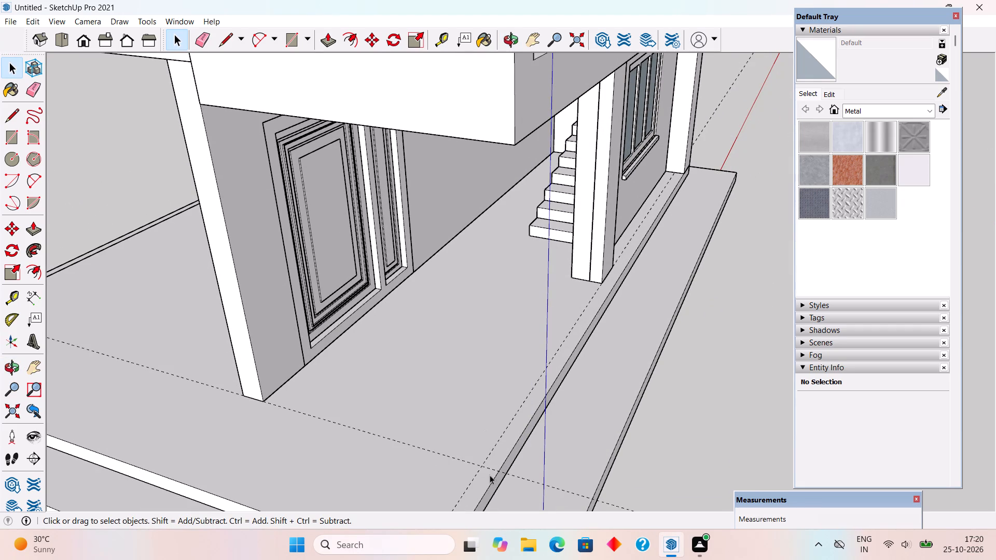
{"action": "key", "text": "r"}
{"action": "left_click", "coordinate": [485, 467]}
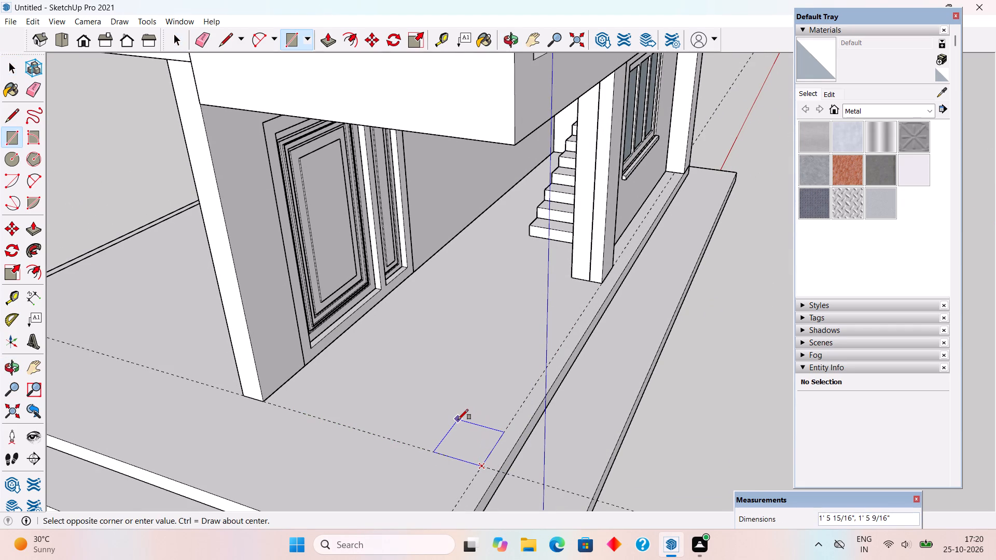
{"action": "type", "text": "1'"}
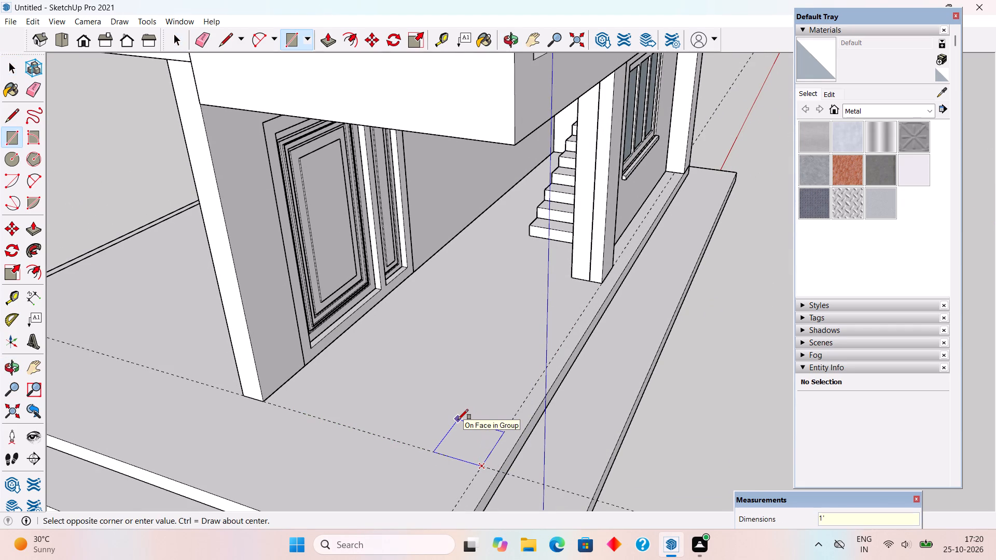
{"action": "type", "text": ",1'"}
{"action": "key", "text": "Return"}
Extrude the square up 9' to the balcony's underside and make the resulting column a group.
{"action": "key", "text": "p"}
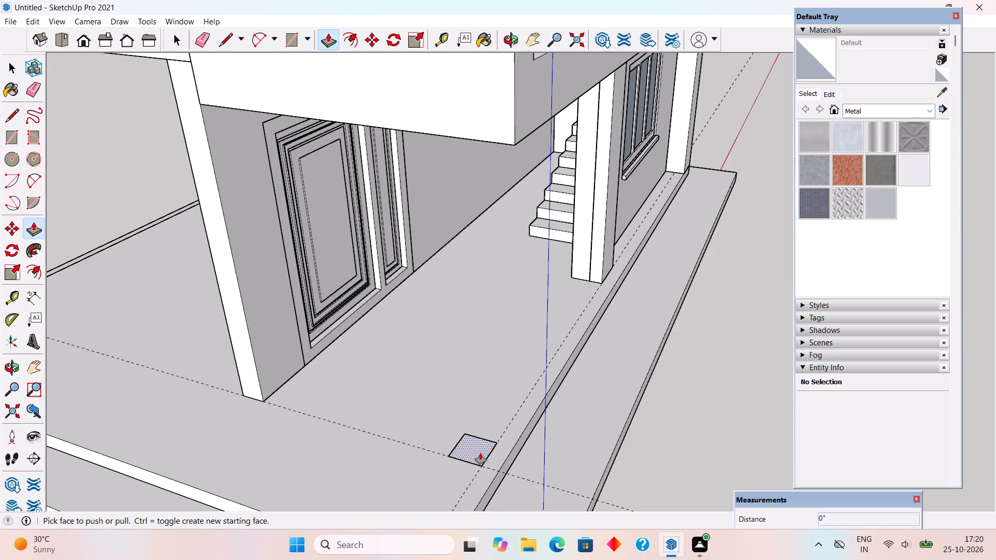
{"action": "left_click", "coordinate": [480, 453]}
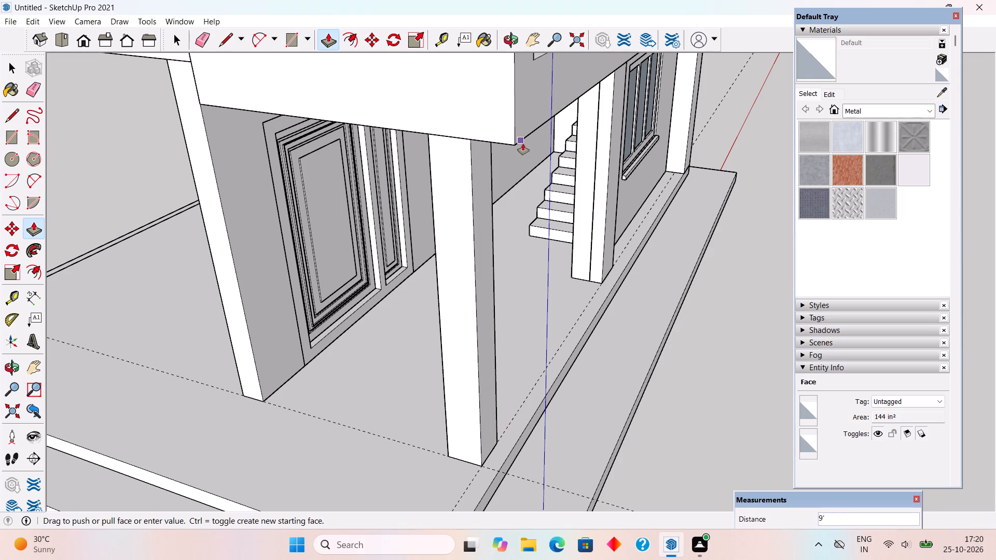
{"action": "left_click", "coordinate": [523, 144]}
{"action": "key", "text": "space"}
{"action": "triple_click", "coordinate": [485, 229]}
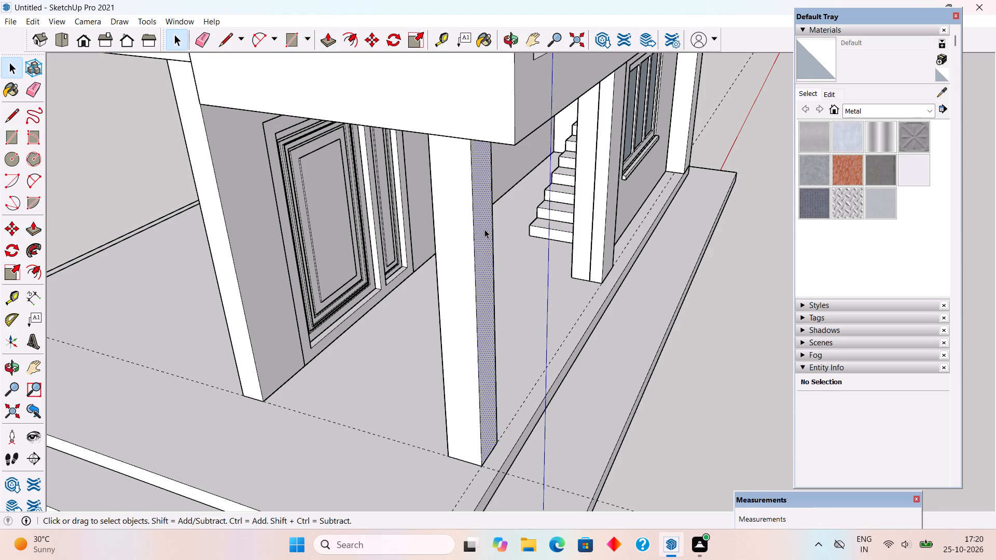
{"action": "right_click", "coordinate": [485, 229]}
{"action": "left_click", "coordinate": [527, 342]}
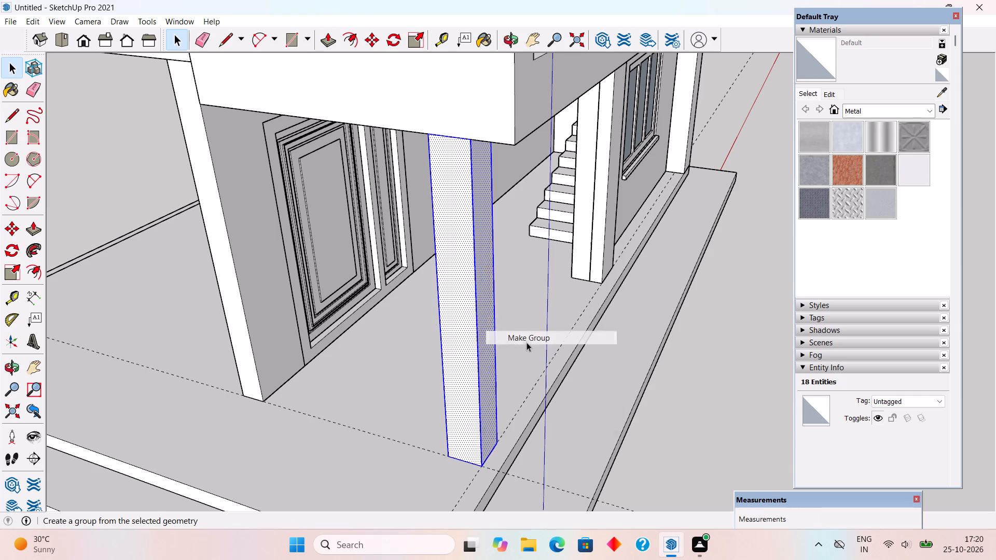
{"action": "left_click", "coordinate": [670, 409]}
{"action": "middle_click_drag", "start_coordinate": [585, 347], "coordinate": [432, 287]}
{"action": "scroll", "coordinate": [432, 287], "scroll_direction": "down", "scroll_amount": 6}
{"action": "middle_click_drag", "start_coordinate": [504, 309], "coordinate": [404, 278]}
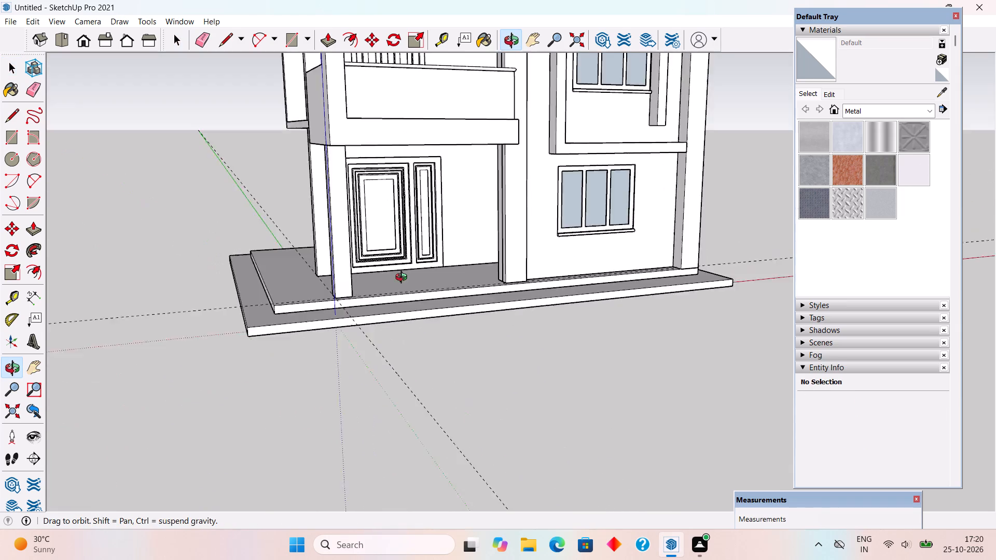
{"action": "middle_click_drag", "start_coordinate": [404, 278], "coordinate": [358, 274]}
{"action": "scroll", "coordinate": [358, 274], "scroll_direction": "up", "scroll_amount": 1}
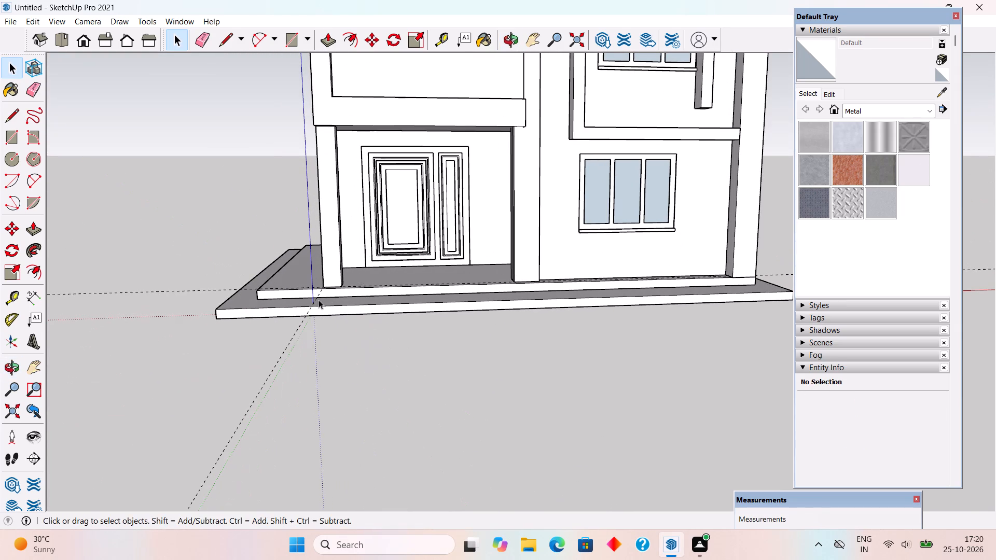
Widen the porch column towards the entrance door wall by pulling its inner side face out 6" and another 6".
{"action": "middle_click_drag", "start_coordinate": [436, 334], "coordinate": [929, 389]}
{"action": "scroll", "coordinate": [638, 314], "scroll_direction": "up", "scroll_amount": 5}
{"action": "triple_click", "coordinate": [638, 314]}
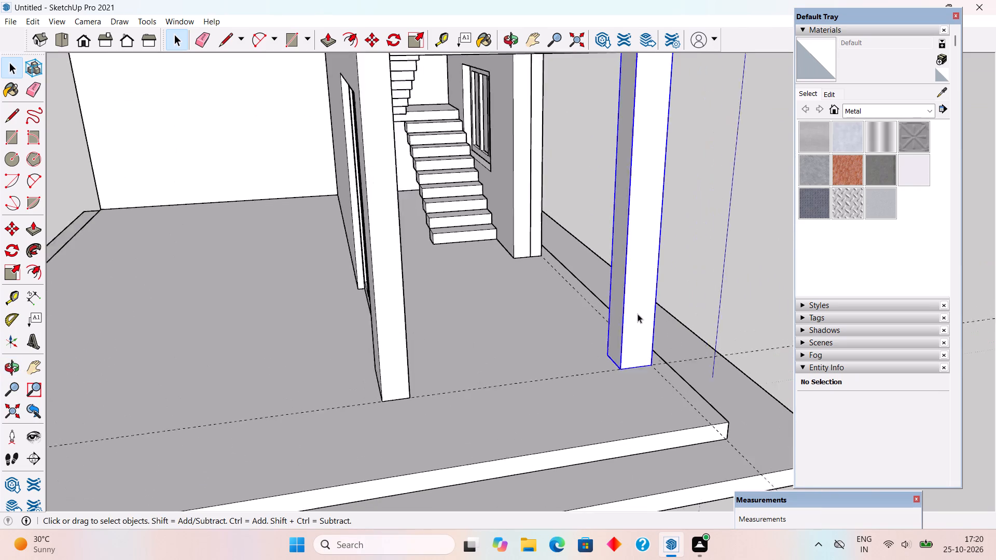
{"action": "scroll", "coordinate": [638, 314], "scroll_direction": "up", "scroll_amount": 3}
{"action": "key", "text": "p"}
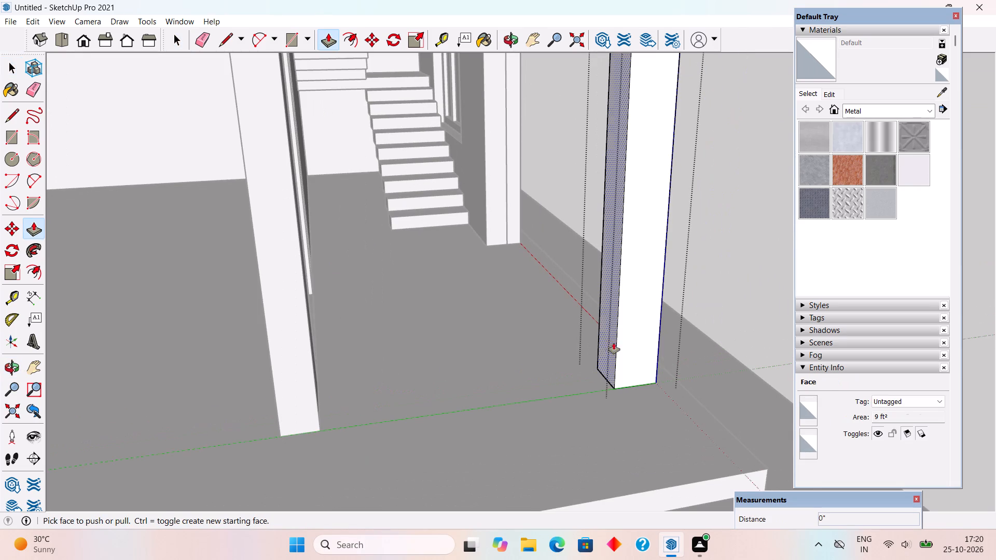
{"action": "left_click", "coordinate": [609, 345]}
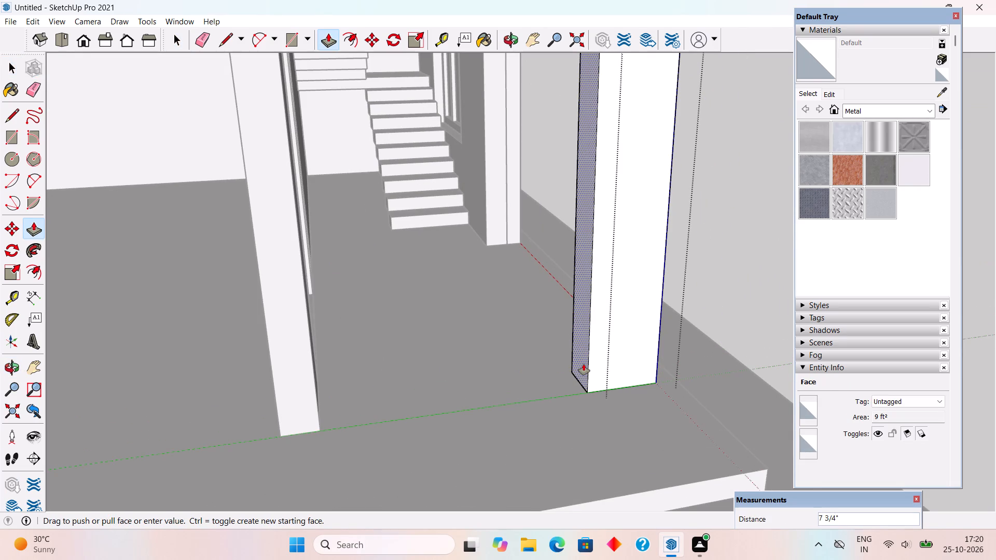
{"action": "type", "text": "6\""}
{"action": "key", "text": "Return"}
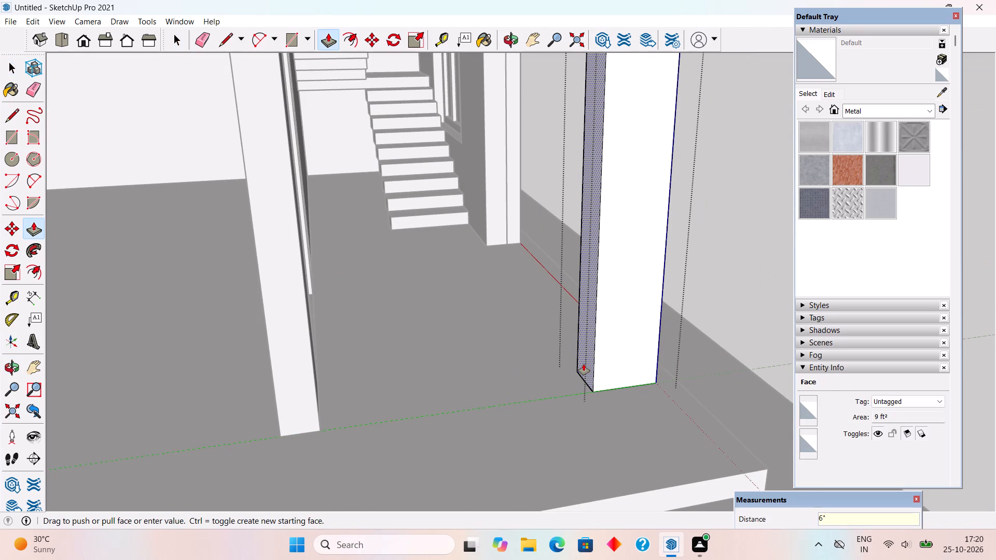
{"action": "left_click", "coordinate": [584, 363]}
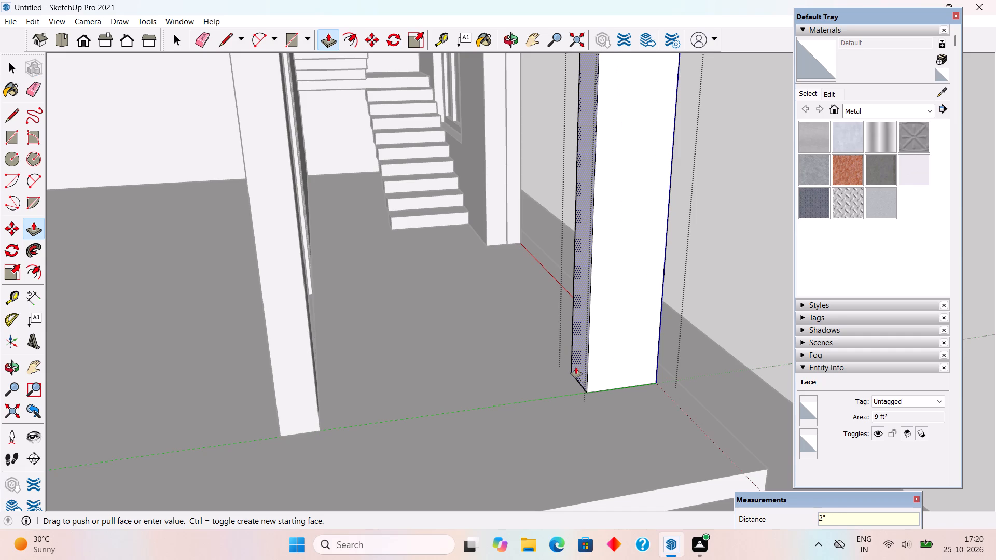
{"action": "type", "text": "6\""}
{"action": "key", "text": "Return"}
{"action": "key", "text": "space"}
{"action": "scroll", "coordinate": [583, 380], "scroll_direction": "down", "scroll_amount": 7}
{"action": "left_click", "coordinate": [652, 304]}
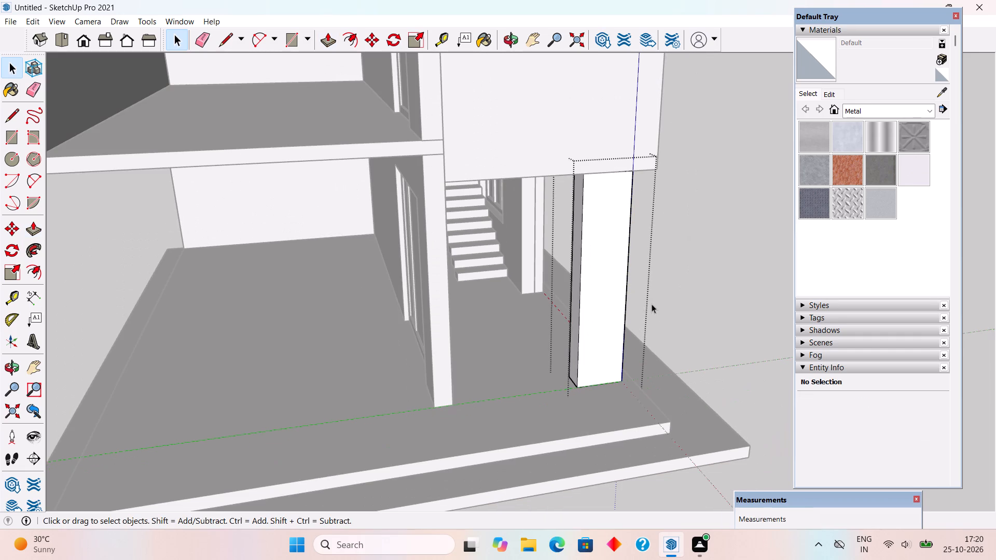
{"action": "middle_click_drag", "start_coordinate": [566, 255], "coordinate": [238, 233]}
{"action": "scroll", "coordinate": [237, 233], "scroll_direction": "down", "scroll_amount": 5}
{"action": "left_click", "coordinate": [431, 467]}
Examine the widened porch column from the front, the side and below the balcony corner.
{"action": "middle_click_drag", "start_coordinate": [365, 204], "coordinate": [152, 161]}
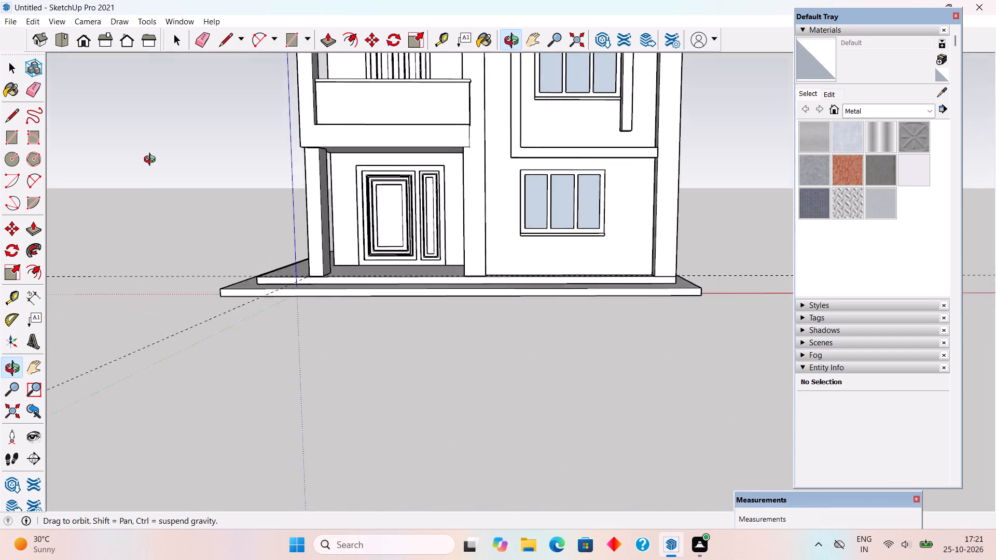
{"action": "middle_click_drag", "start_coordinate": [152, 161], "coordinate": [143, 146]}
{"action": "scroll", "coordinate": [319, 125], "scroll_direction": "up", "scroll_amount": 3}
{"action": "middle_click_drag", "start_coordinate": [366, 131], "coordinate": [327, 92]}
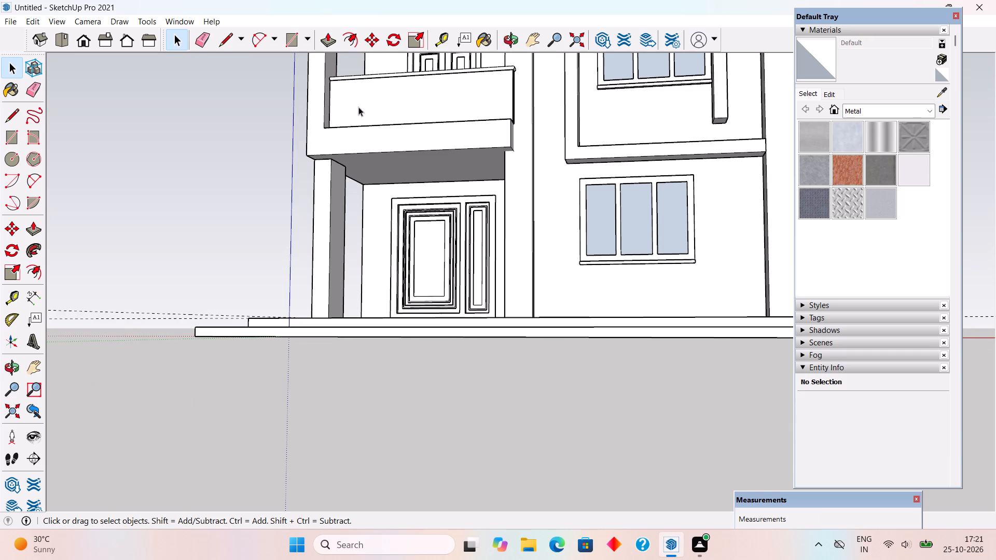
{"action": "middle_click_drag", "start_coordinate": [361, 148], "coordinate": [658, 360]}
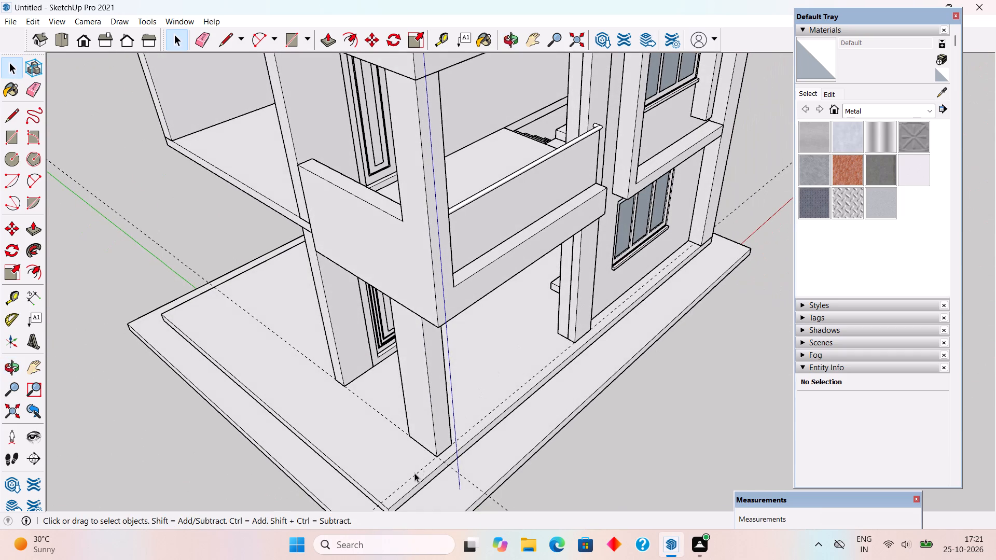
{"action": "scroll", "coordinate": [414, 473], "scroll_direction": "up", "scroll_amount": 6}
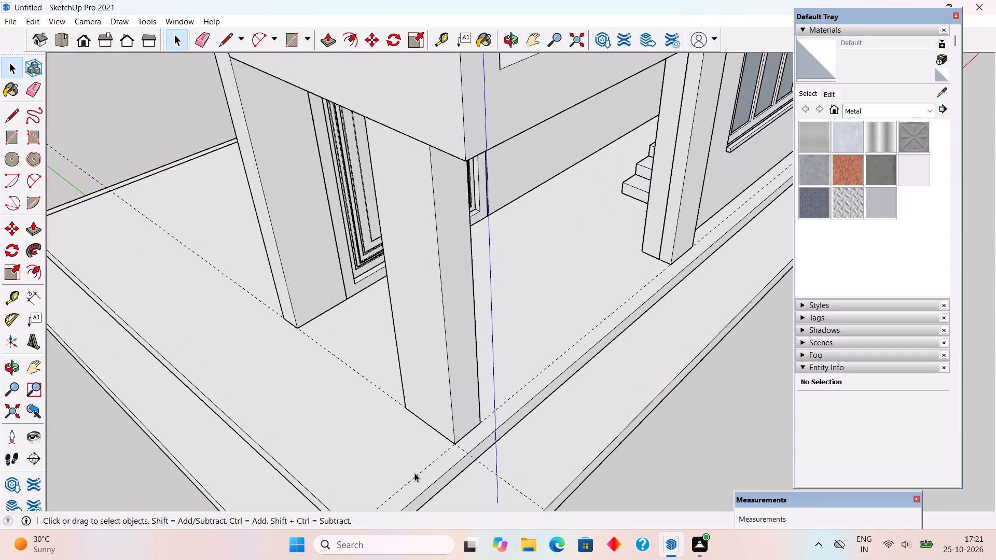
{"action": "scroll", "coordinate": [415, 410], "scroll_direction": "up", "scroll_amount": 5}
{"action": "middle_click_drag", "start_coordinate": [390, 419], "coordinate": [652, 438]}
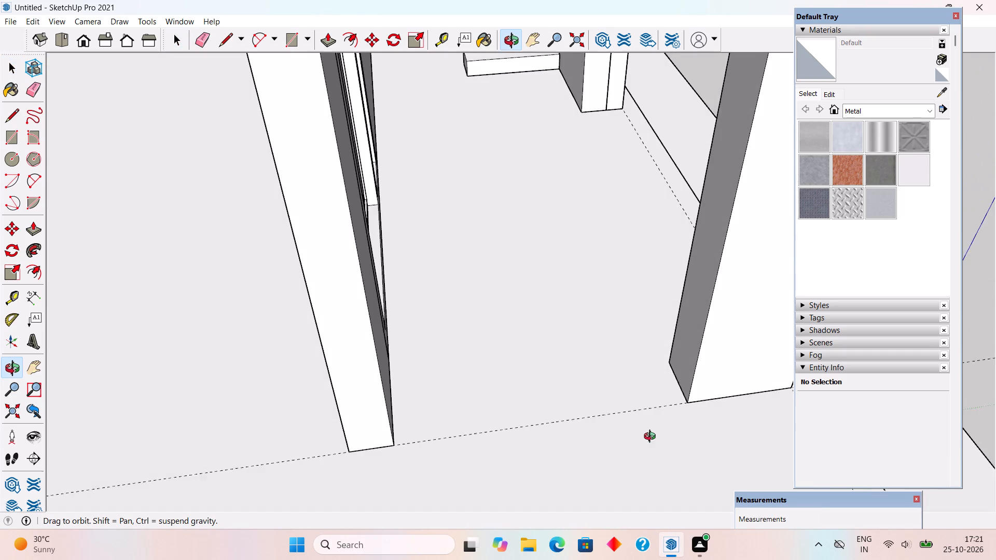
{"action": "middle_click_drag", "start_coordinate": [652, 438], "coordinate": [635, 451]}
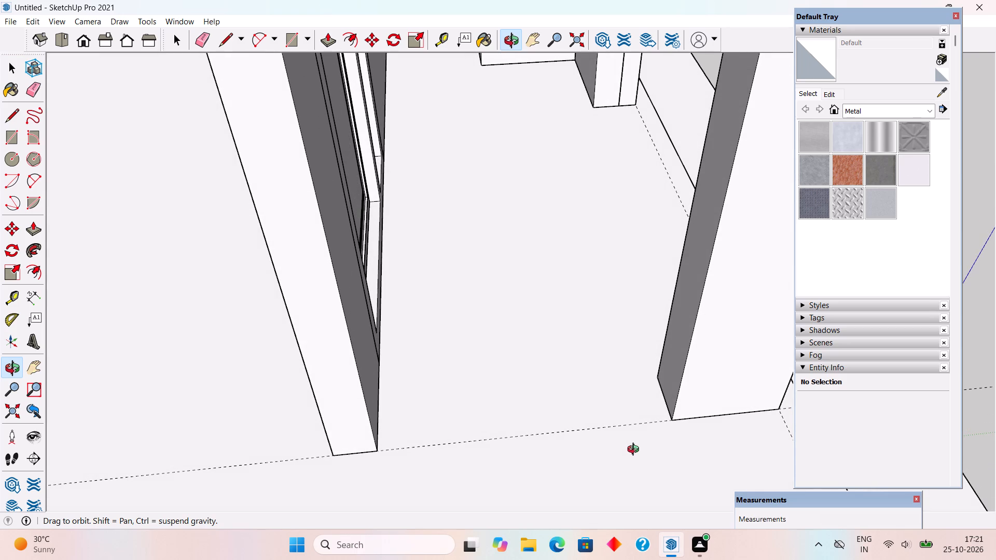
{"action": "middle_click_drag", "start_coordinate": [635, 451], "coordinate": [599, 459]}
{"action": "scroll", "coordinate": [599, 459], "scroll_direction": "down", "scroll_amount": 3}
{"action": "middle_click_drag", "start_coordinate": [599, 457], "coordinate": [586, 474]}
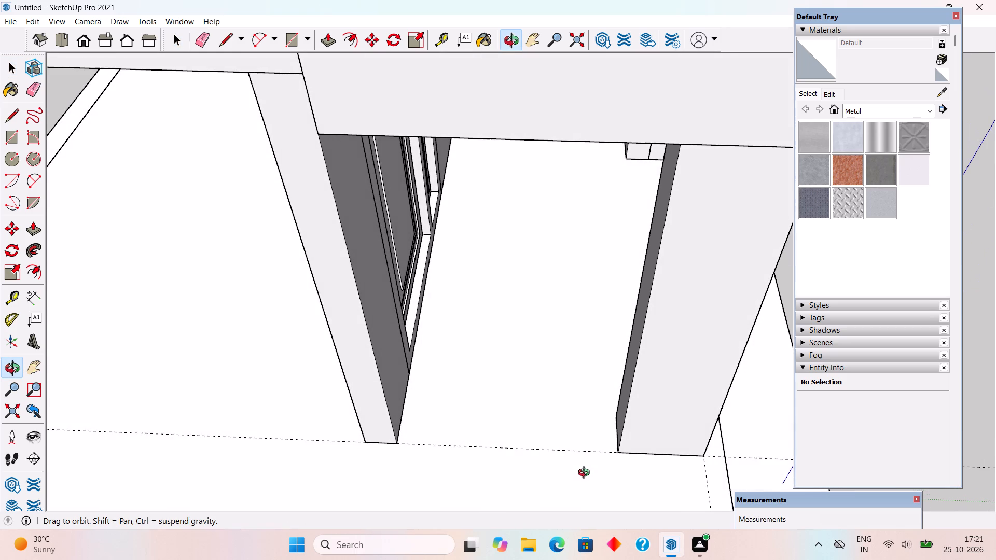
{"action": "middle_click_drag", "start_coordinate": [586, 474], "coordinate": [586, 472]}
{"action": "scroll", "coordinate": [587, 460], "scroll_direction": "down", "scroll_amount": 7}
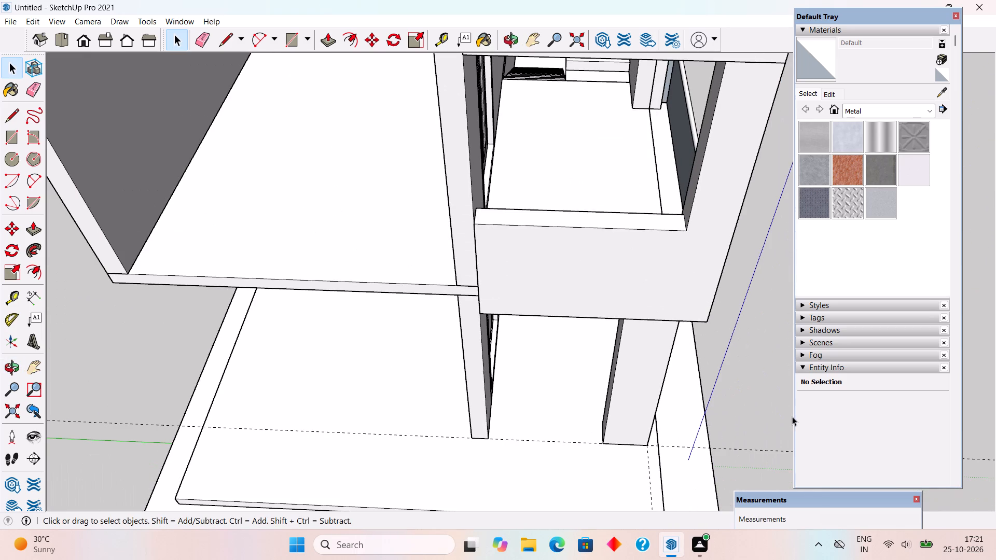
{"action": "middle_click_drag", "start_coordinate": [673, 357], "coordinate": [434, 277]}
{"action": "scroll", "coordinate": [432, 277], "scroll_direction": "down", "scroll_amount": 4}
{"action": "middle_click_drag", "start_coordinate": [713, 404], "coordinate": [518, 393]}
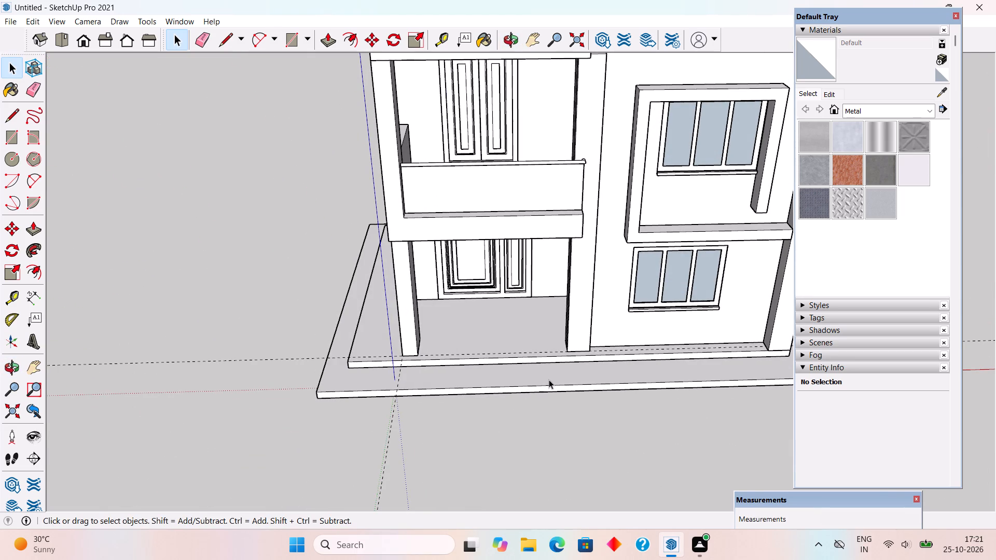
{"action": "middle_click_drag", "start_coordinate": [571, 385], "coordinate": [798, 390]}
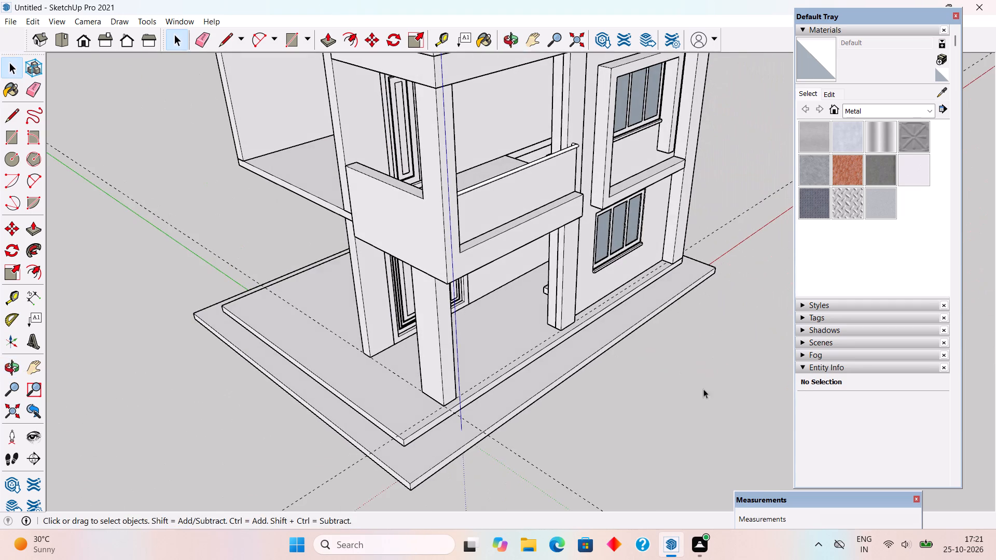
Place a guide 9" inward from the side guide line, across the rear ground floor behind the entrance door wall.
{"action": "middle_click_drag", "start_coordinate": [487, 358], "coordinate": [759, 348]}
{"action": "scroll", "coordinate": [527, 455], "scroll_direction": "up", "scroll_amount": 4}
{"action": "middle_click_drag", "start_coordinate": [469, 429], "coordinate": [795, 432]}
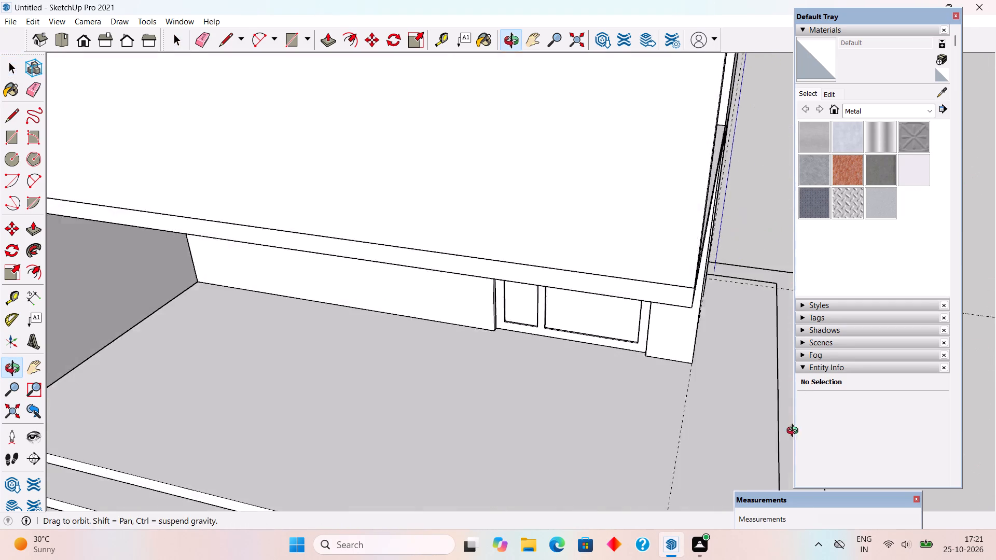
{"action": "middle_click_drag", "start_coordinate": [795, 432], "coordinate": [797, 427]}
{"action": "scroll", "coordinate": [788, 379], "scroll_direction": "down", "scroll_amount": 3}
{"action": "middle_click_drag", "start_coordinate": [711, 370], "coordinate": [691, 380]}
{"action": "key", "text": "t"}
{"action": "left_click", "coordinate": [706, 405]}
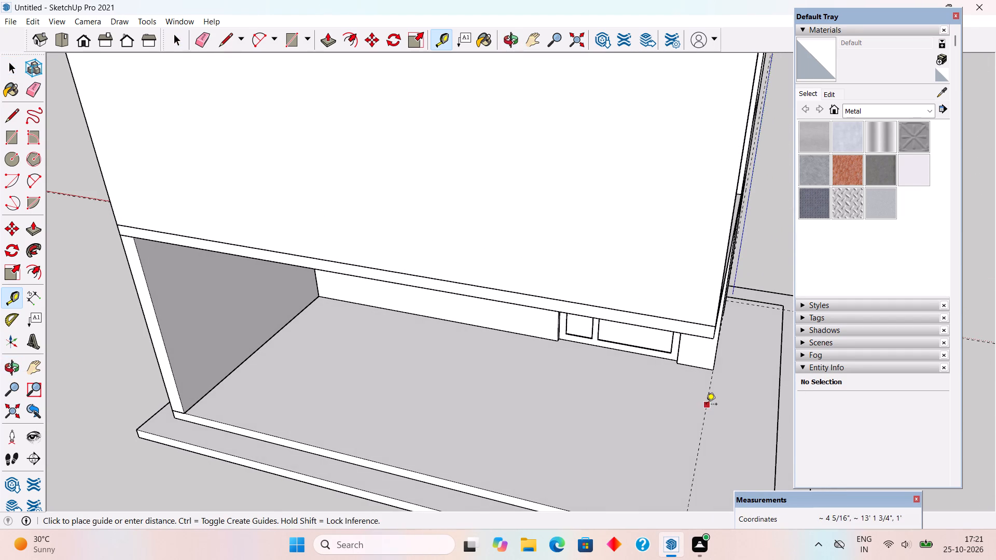
{"action": "type", "text": "9\""}
{"action": "key", "text": "Return"}
{"action": "scroll", "coordinate": [642, 407], "scroll_direction": "down", "scroll_amount": 5}
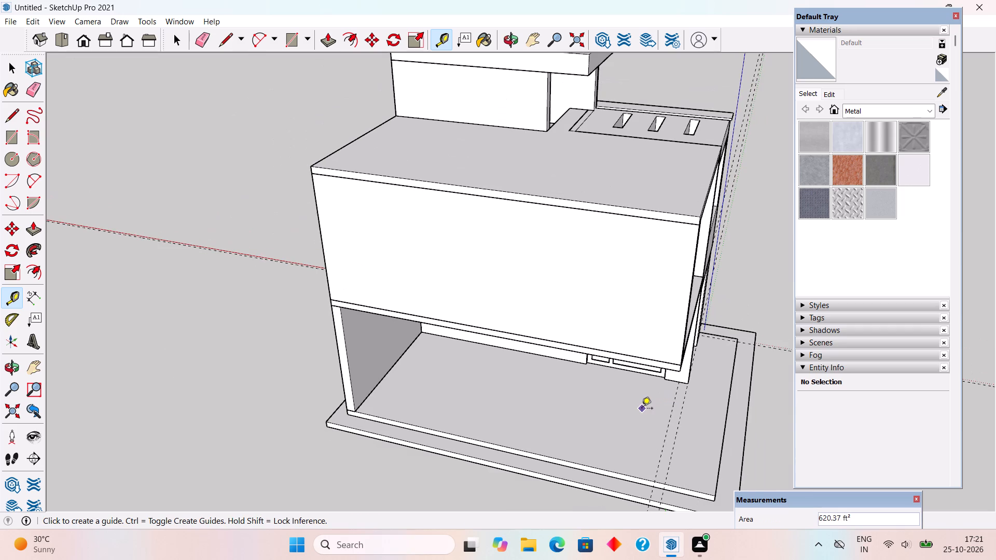
Draw a 9" by 12' 6" rectangle between the two parallel guides, from the entrance door wall to the floor's rear edge.
{"action": "key", "text": "r"}
{"action": "scroll", "coordinate": [666, 477], "scroll_direction": "up", "scroll_amount": 6}
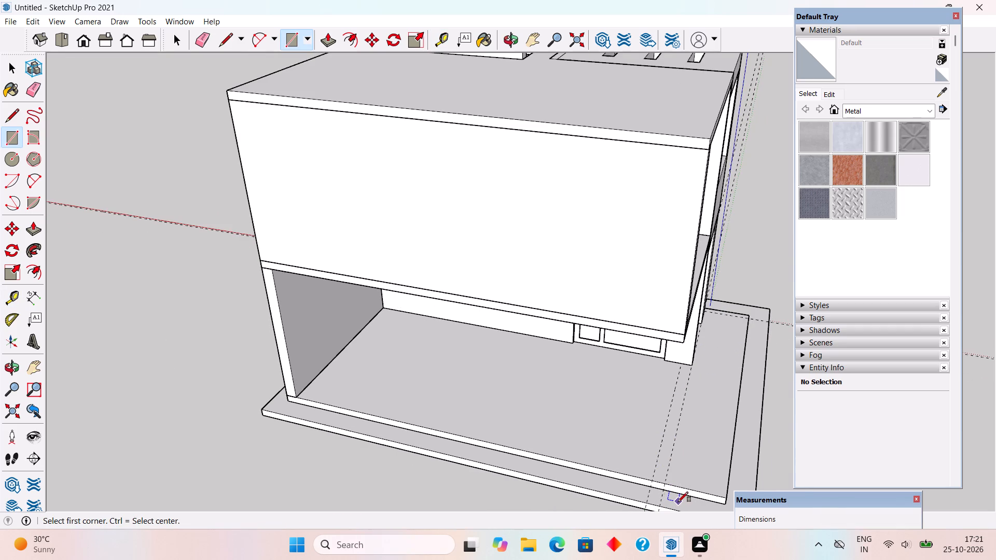
{"action": "scroll", "coordinate": [678, 502], "scroll_direction": "up", "scroll_amount": 5}
{"action": "scroll", "coordinate": [681, 500], "scroll_direction": "down", "scroll_amount": 1}
{"action": "scroll", "coordinate": [681, 500], "scroll_direction": "up", "scroll_amount": 6}
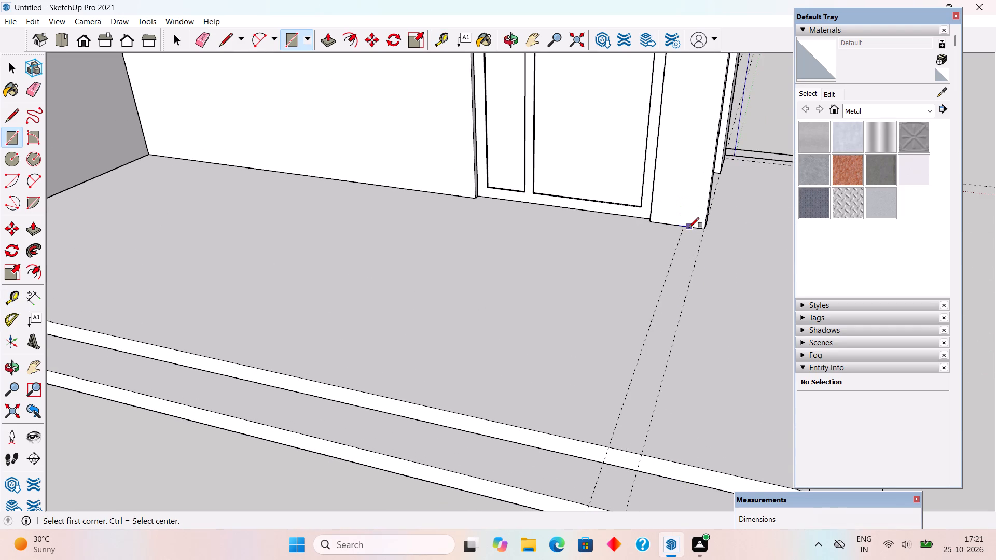
{"action": "left_click", "coordinate": [684, 227]}
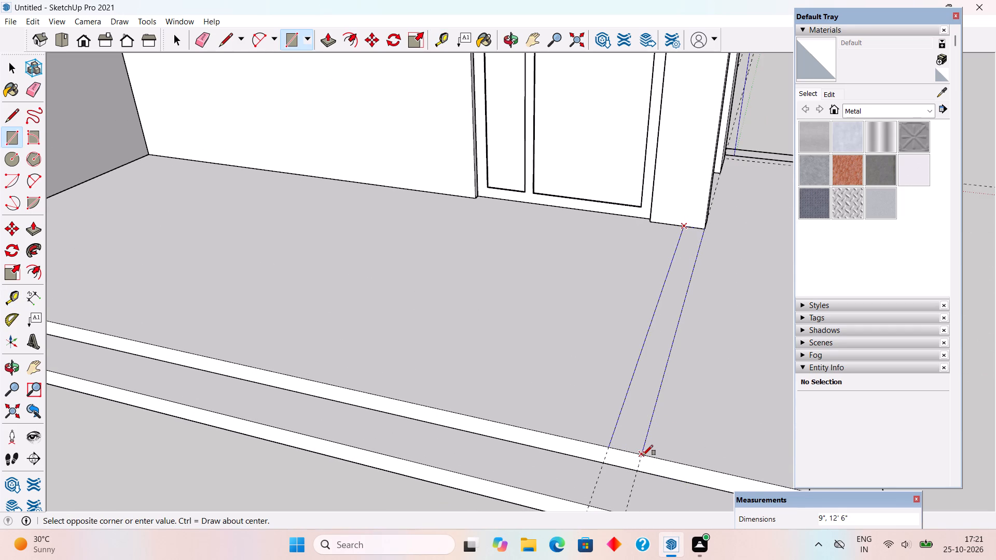
{"action": "left_click", "coordinate": [643, 455]}
Extrude the strip up 10' to the underside of the upper floor and make the resulting side wall a group.
{"action": "key", "text": "p"}
{"action": "left_click", "coordinate": [643, 441]}
{"action": "scroll", "coordinate": [640, 368], "scroll_direction": "down", "scroll_amount": 6}
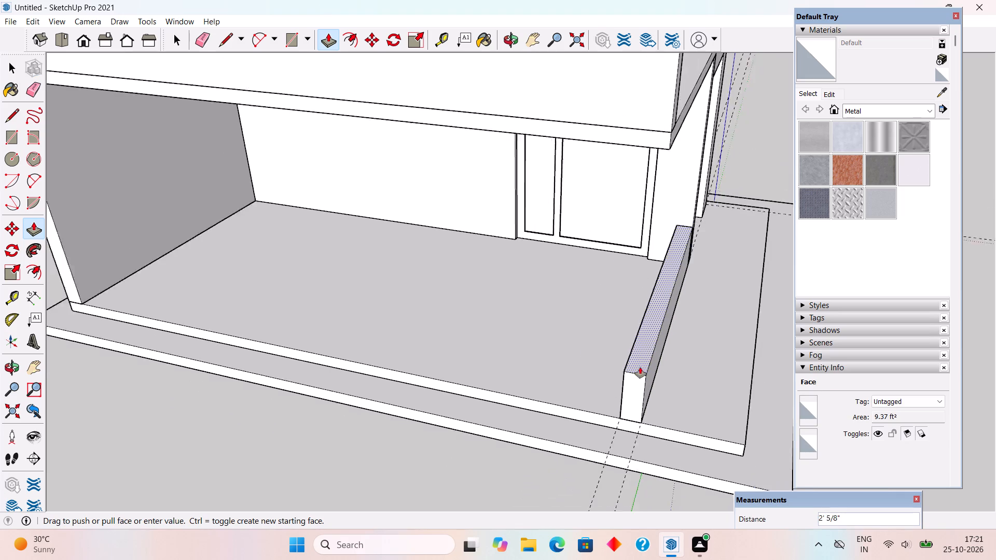
{"action": "scroll", "coordinate": [640, 367], "scroll_direction": "down", "scroll_amount": 2}
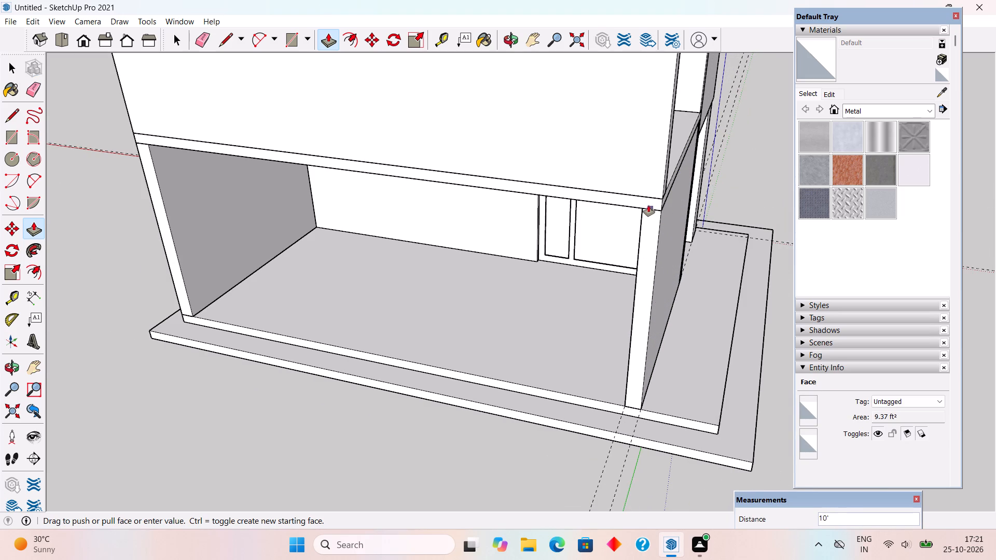
{"action": "left_click", "coordinate": [630, 205]}
{"action": "key", "text": "space"}
{"action": "triple_click", "coordinate": [648, 211]}
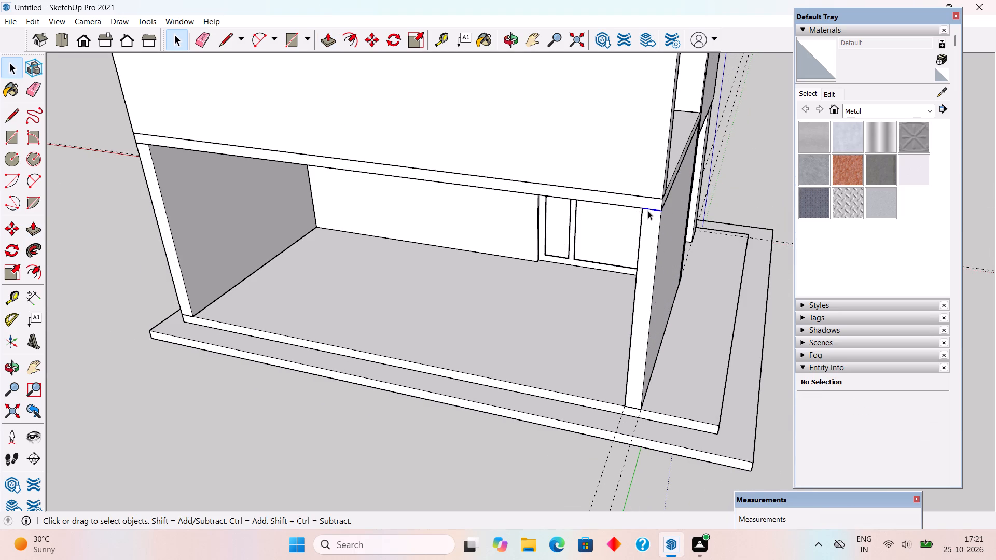
{"action": "right_click", "coordinate": [648, 211]}
{"action": "left_click", "coordinate": [683, 316]}
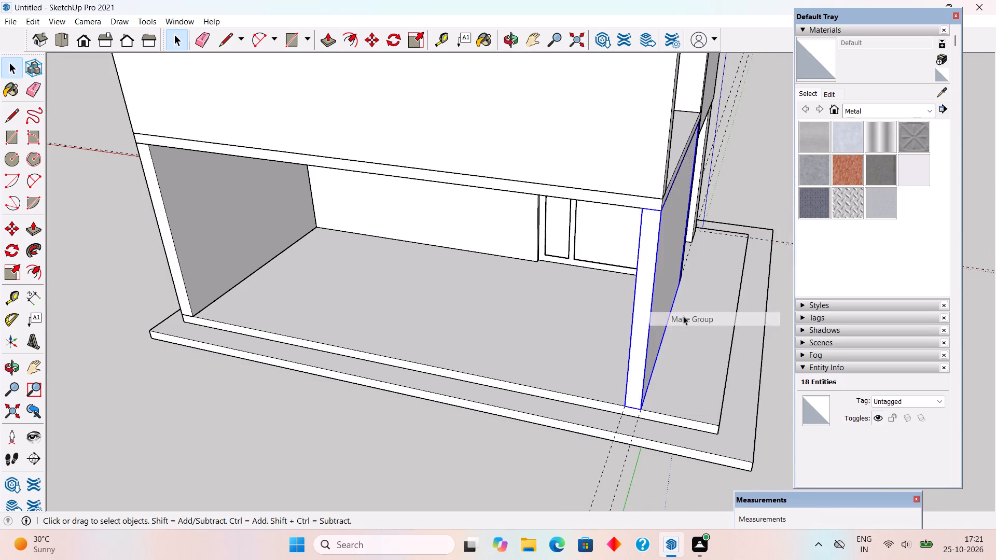
Place a guide 9" inward from the rear edge of the ground floor, parallel to the edge.
{"action": "middle_click_drag", "start_coordinate": [660, 417], "coordinate": [794, 442]}
{"action": "scroll", "coordinate": [683, 403], "scroll_direction": "up", "scroll_amount": 2}
{"action": "scroll", "coordinate": [683, 403], "scroll_direction": "down", "scroll_amount": 3}
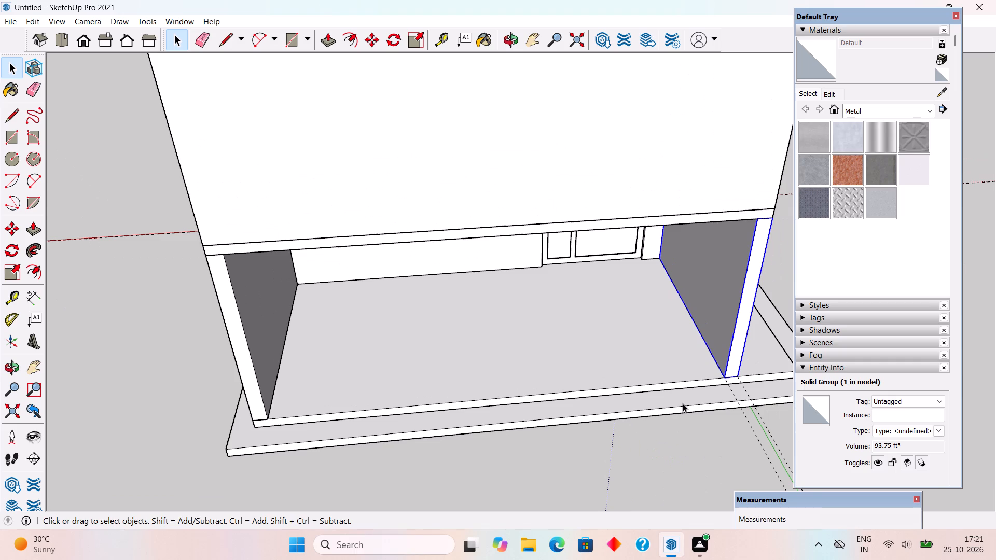
{"action": "key", "text": "t"}
{"action": "left_click", "coordinate": [687, 381]}
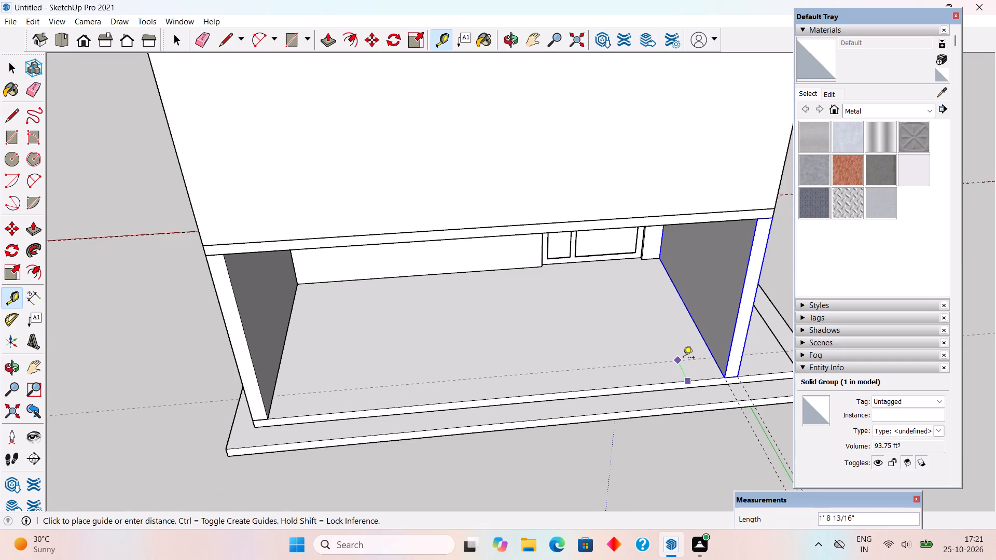
{"action": "type", "text": "9\""}
{"action": "key", "text": "Return"}
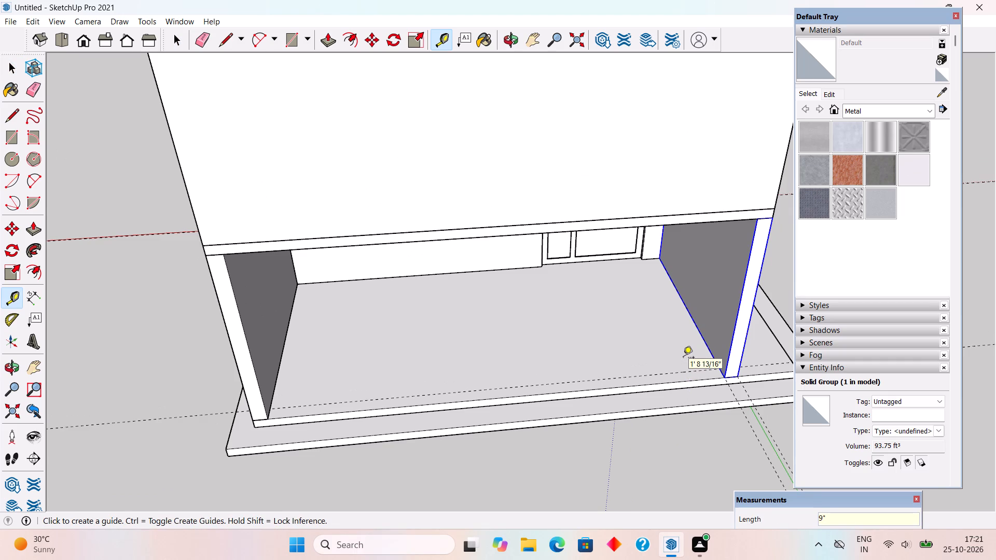
Draw a 24' 6" by 9" rectangle along the rear floor edge between the two side walls.
{"action": "key", "text": "r"}
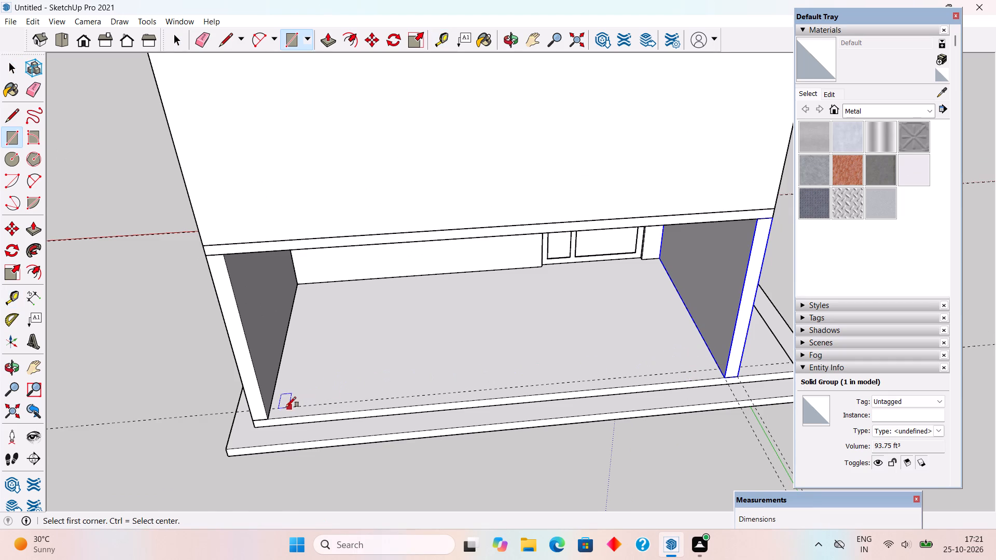
{"action": "left_click", "coordinate": [270, 407]}
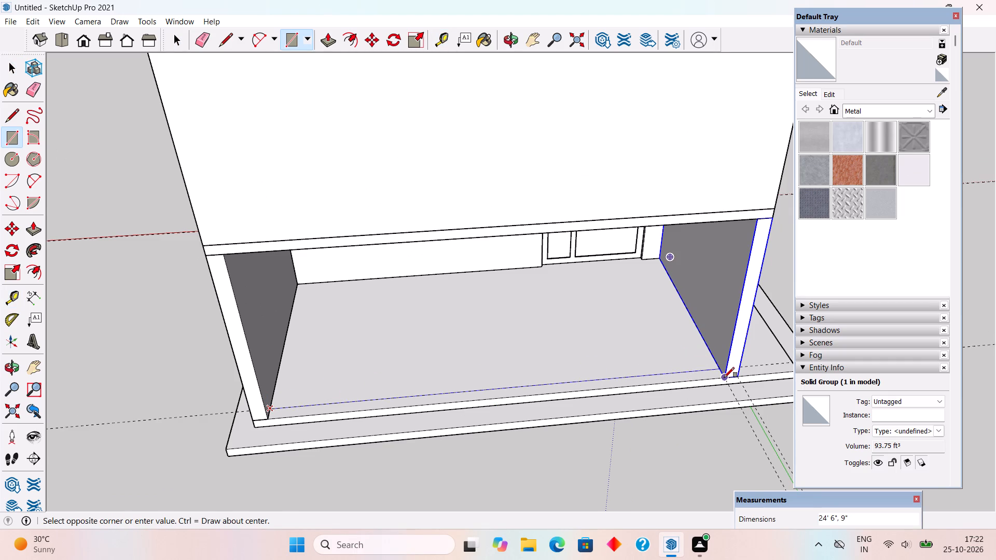
{"action": "left_click", "coordinate": [724, 377]}
Extrude the rear strip up 10' to the underside of the upper floor and make the resulting back wall a group.
{"action": "key", "text": "p"}
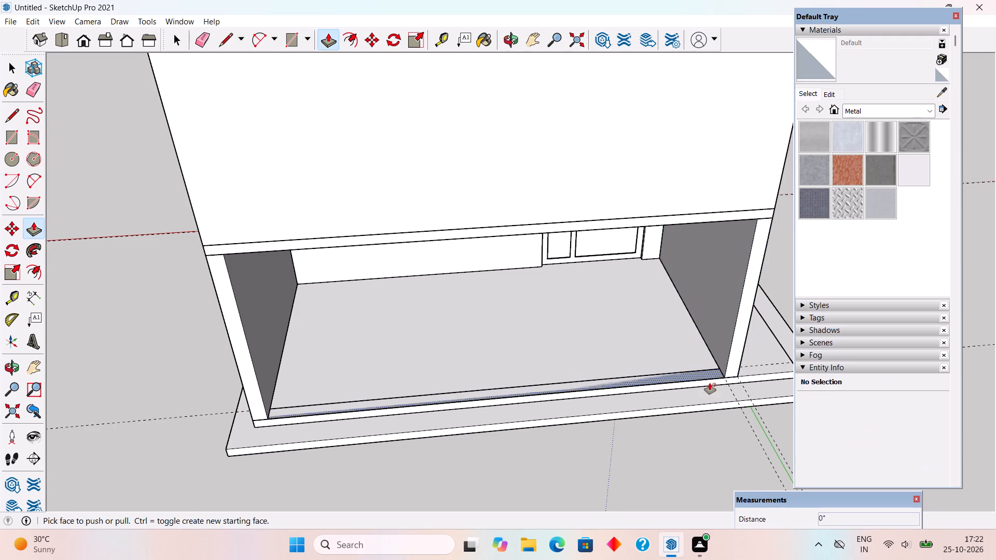
{"action": "left_click", "coordinate": [710, 374]}
{"action": "left_click", "coordinate": [758, 219]}
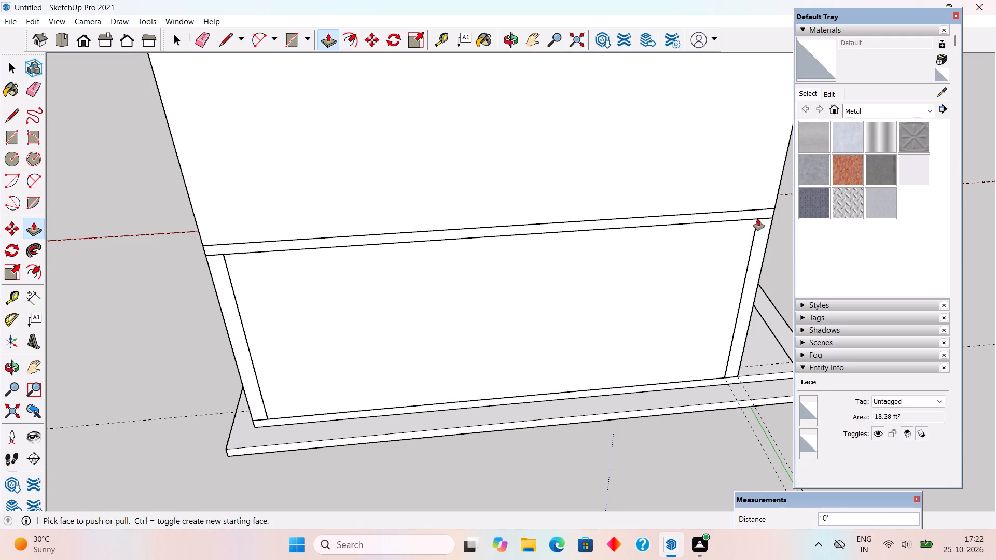
{"action": "key", "text": "space"}
{"action": "triple_click", "coordinate": [733, 263]}
{"action": "right_click", "coordinate": [733, 263]}
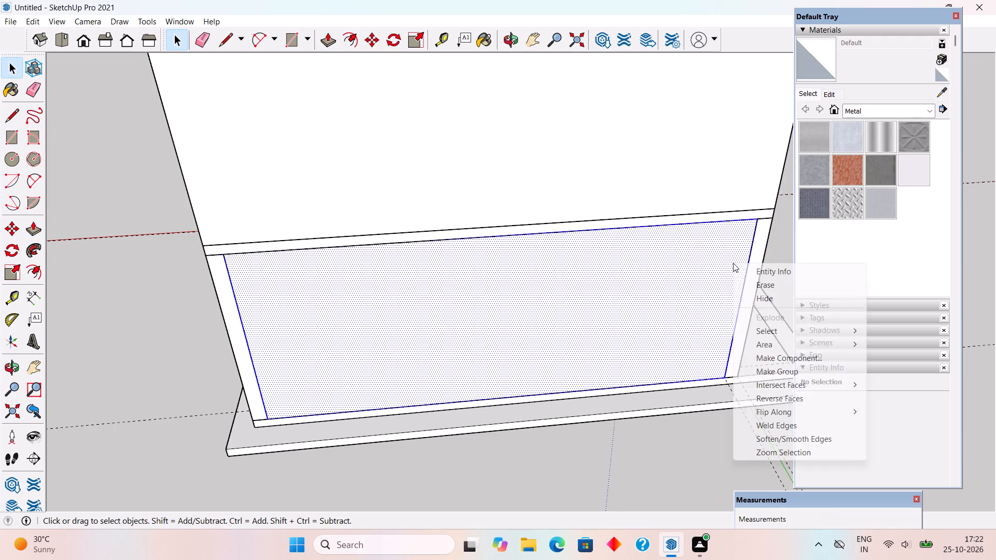
{"action": "left_click", "coordinate": [776, 370]}
{"action": "scroll", "coordinate": [696, 358], "scroll_direction": "down", "scroll_amount": 9}
{"action": "scroll", "coordinate": [691, 362], "scroll_direction": "up", "scroll_amount": 1}
{"action": "left_click", "coordinate": [672, 390]}
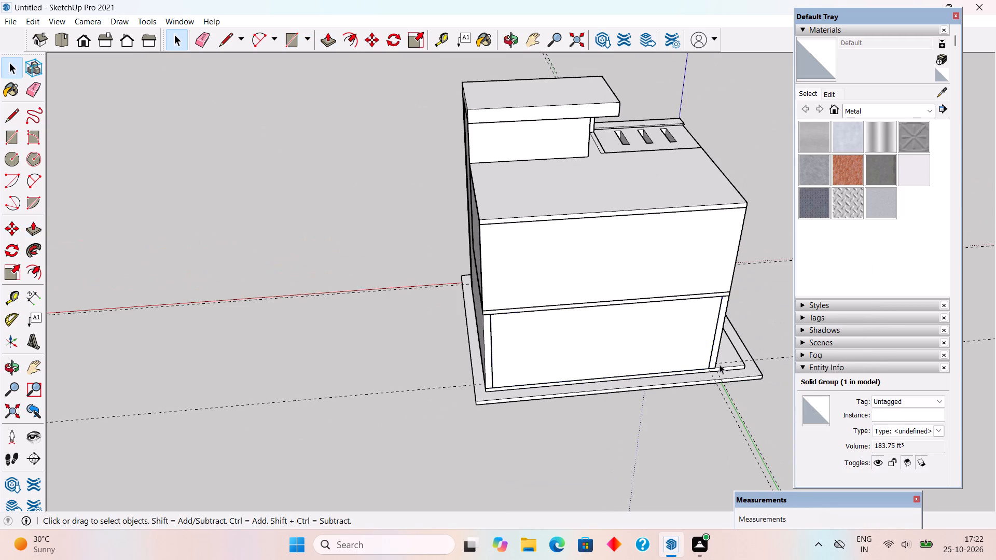
Place a guide 9" inward from the upper floor's open end edge, parallel to the edge.
{"action": "middle_click_drag", "start_coordinate": [763, 337], "coordinate": [265, 258]}
{"action": "middle_click_drag", "start_coordinate": [467, 290], "coordinate": [461, 353]}
{"action": "scroll", "coordinate": [484, 335], "scroll_direction": "up", "scroll_amount": 5}
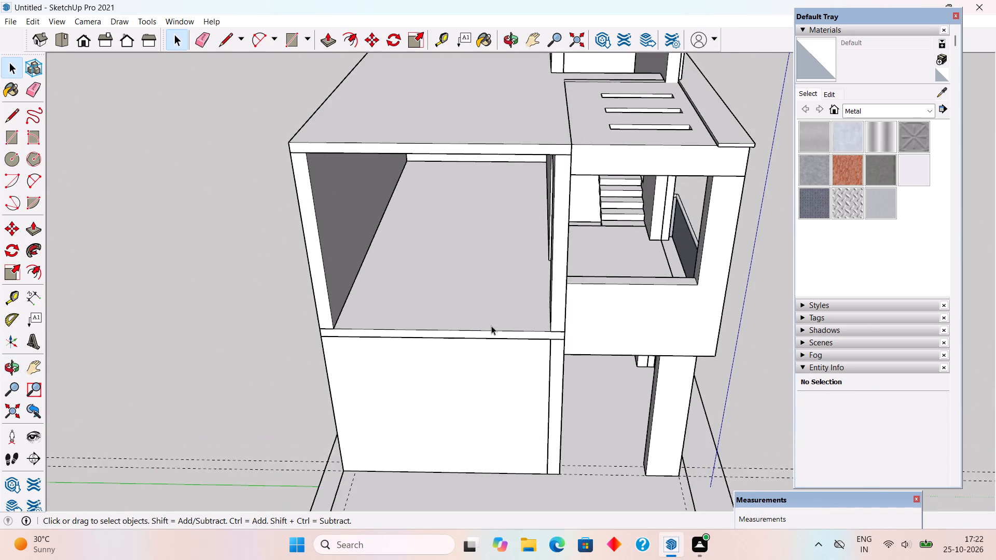
{"action": "scroll", "coordinate": [505, 324], "scroll_direction": "up", "scroll_amount": 4}
{"action": "middle_click_drag", "start_coordinate": [512, 324], "coordinate": [542, 353]}
{"action": "scroll", "coordinate": [561, 372], "scroll_direction": "up", "scroll_amount": 2}
{"action": "key", "text": "t"}
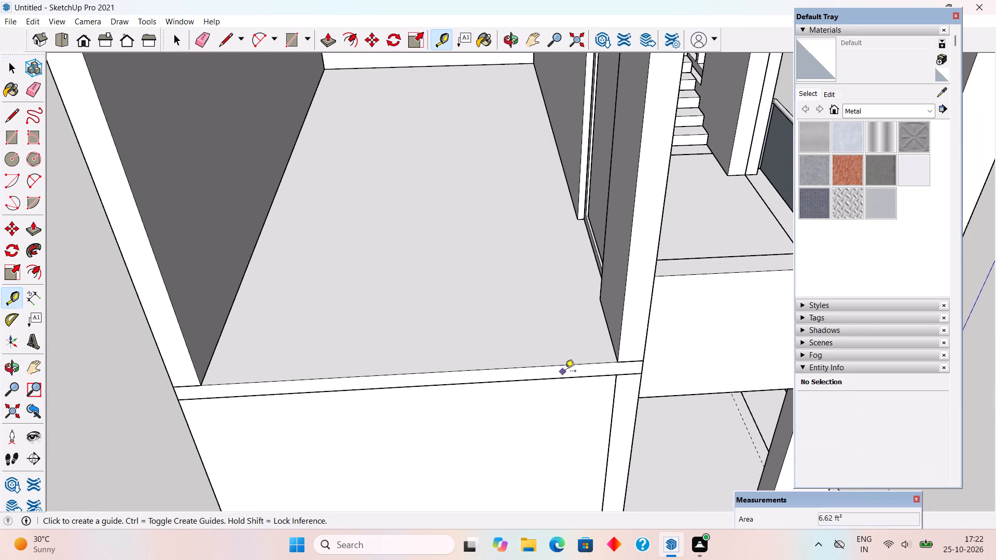
{"action": "left_click", "coordinate": [570, 367]}
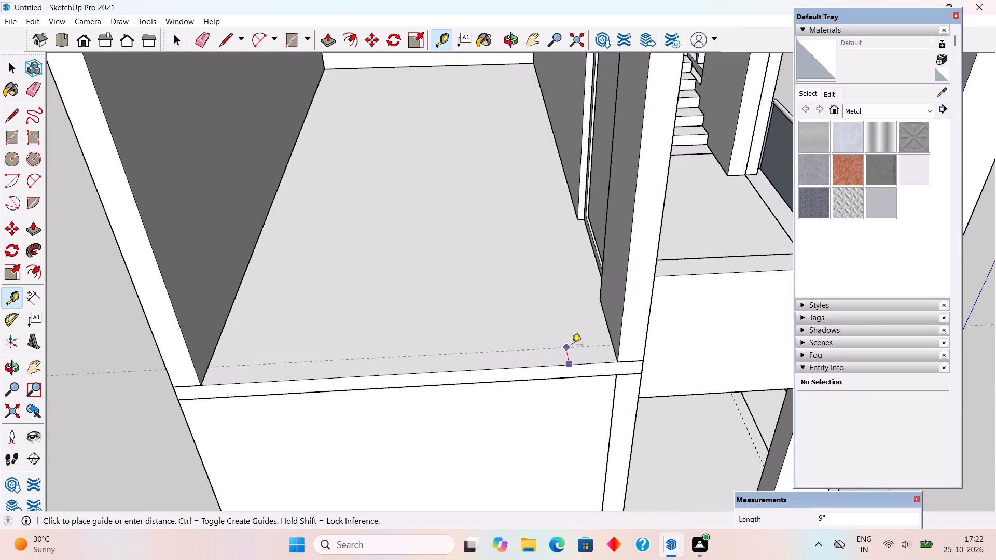
{"action": "left_click", "coordinate": [572, 346]}
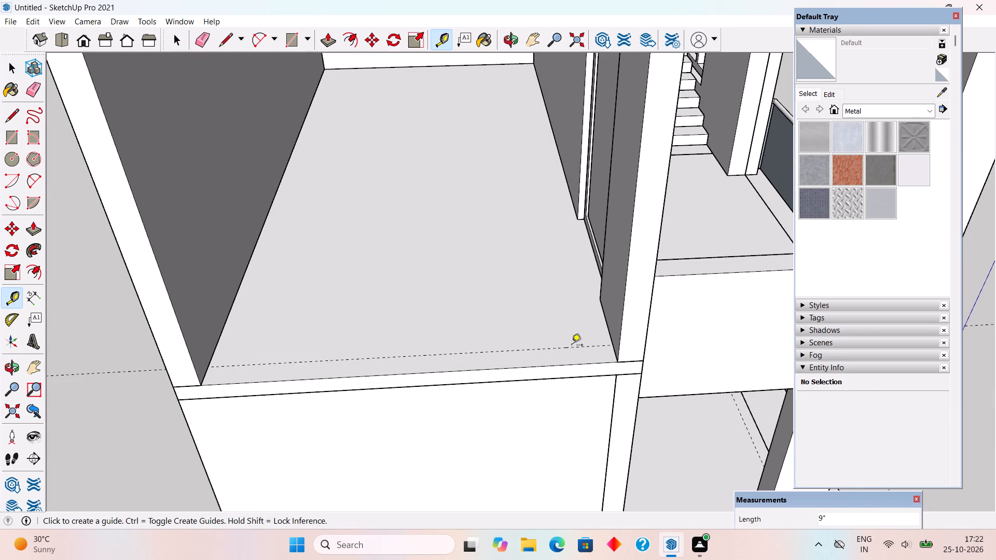
Draw an 11' 9" by 9" rectangle along the upper floor's open end, between the two facing walls.
{"action": "key", "text": "r"}
{"action": "left_click", "coordinate": [211, 365]}
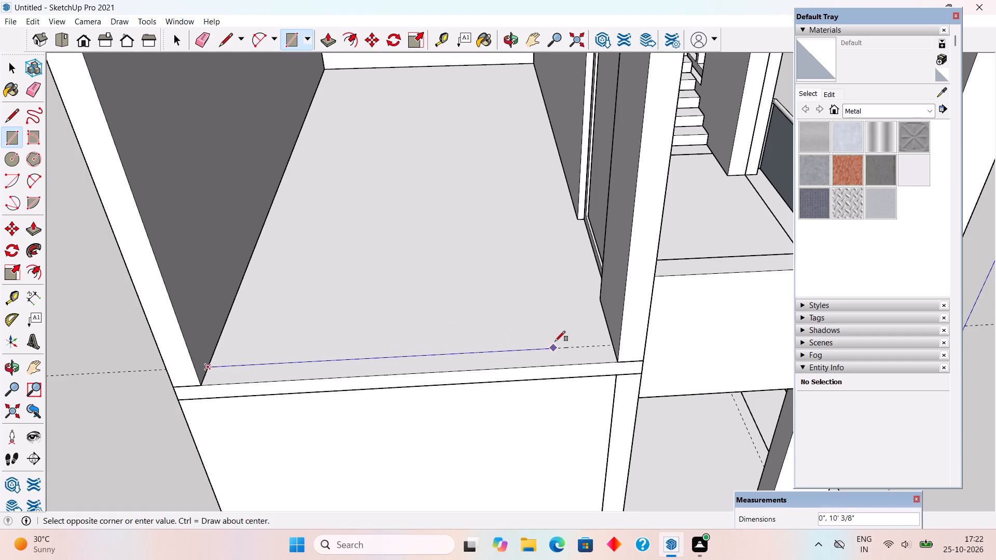
{"action": "left_click", "coordinate": [617, 361]}
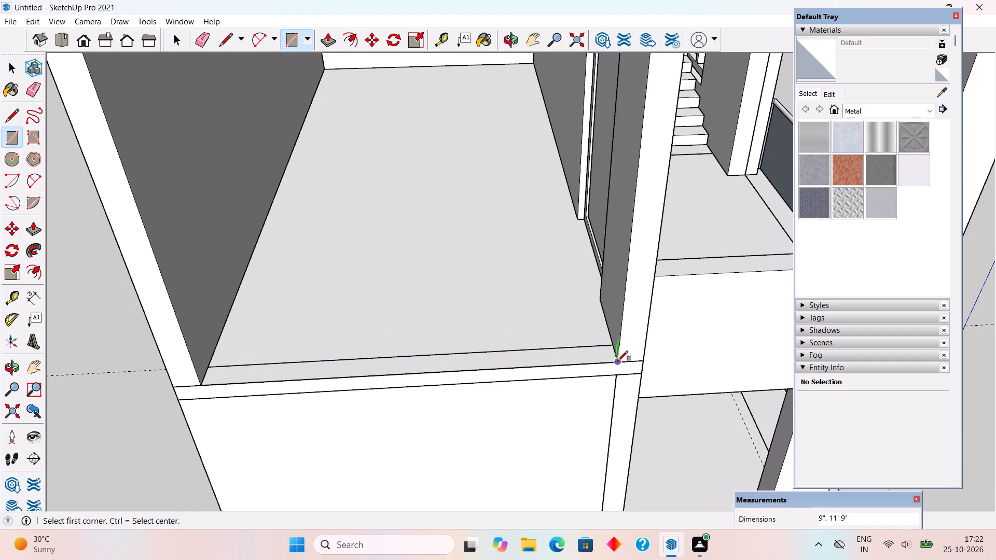
Extrude the upper-floor strip up 10' so it meets the underside of the roof slab.
{"action": "key", "text": "p"}
{"action": "left_click", "coordinate": [608, 357]}
{"action": "scroll", "coordinate": [599, 298], "scroll_direction": "down", "scroll_amount": 7}
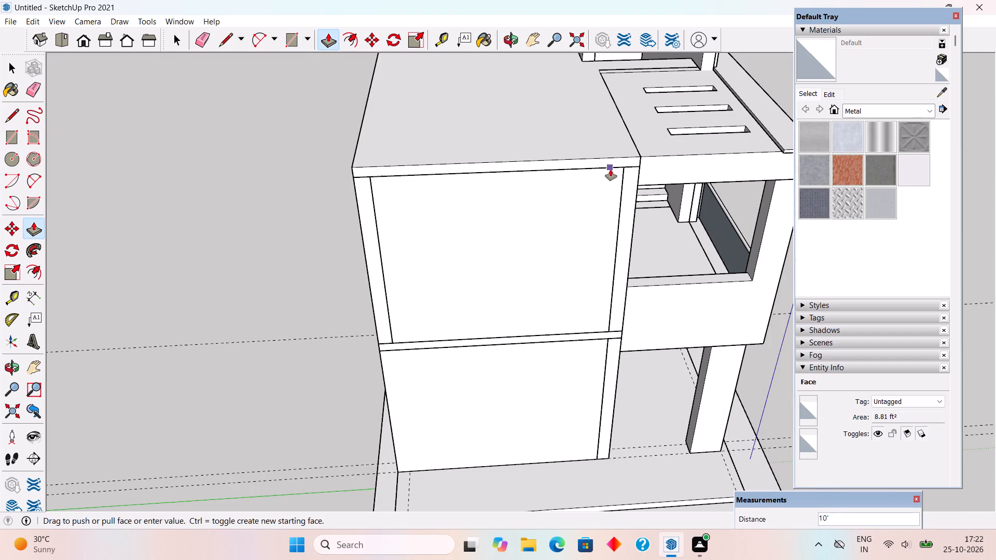
{"action": "left_click", "coordinate": [614, 165]}
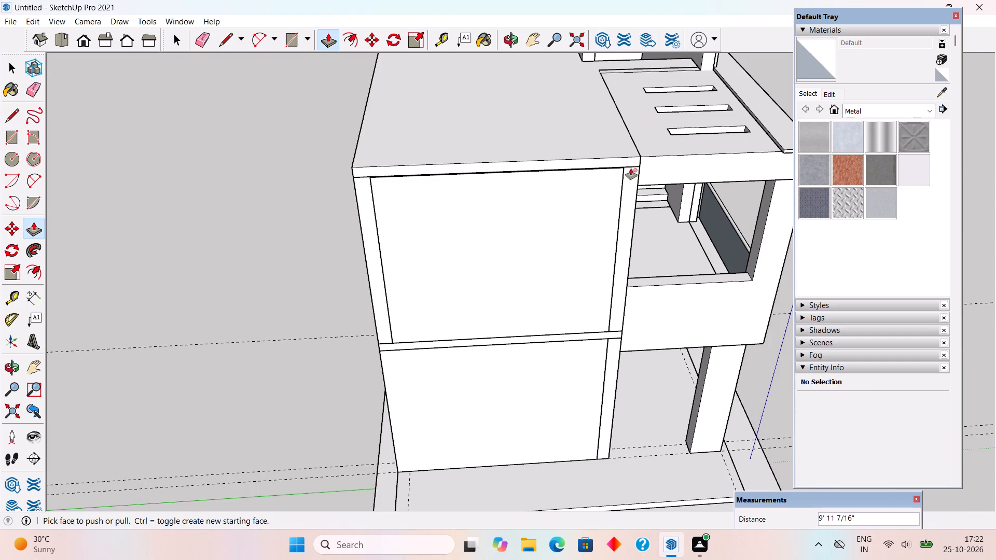
{"action": "scroll", "coordinate": [631, 169], "scroll_direction": "up", "scroll_amount": 9}
{"action": "scroll", "coordinate": [614, 172], "scroll_direction": "up", "scroll_amount": 12}
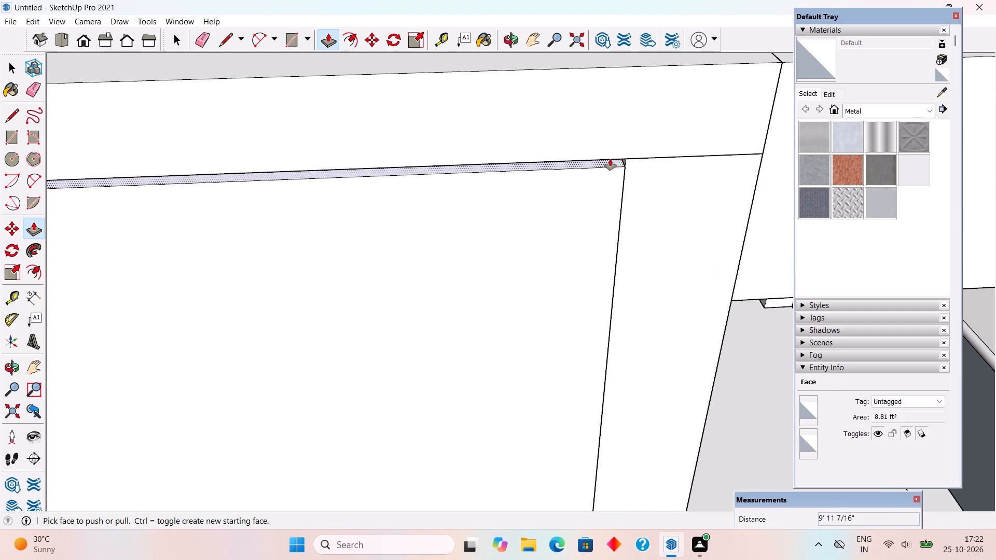
{"action": "left_click", "coordinate": [610, 159]}
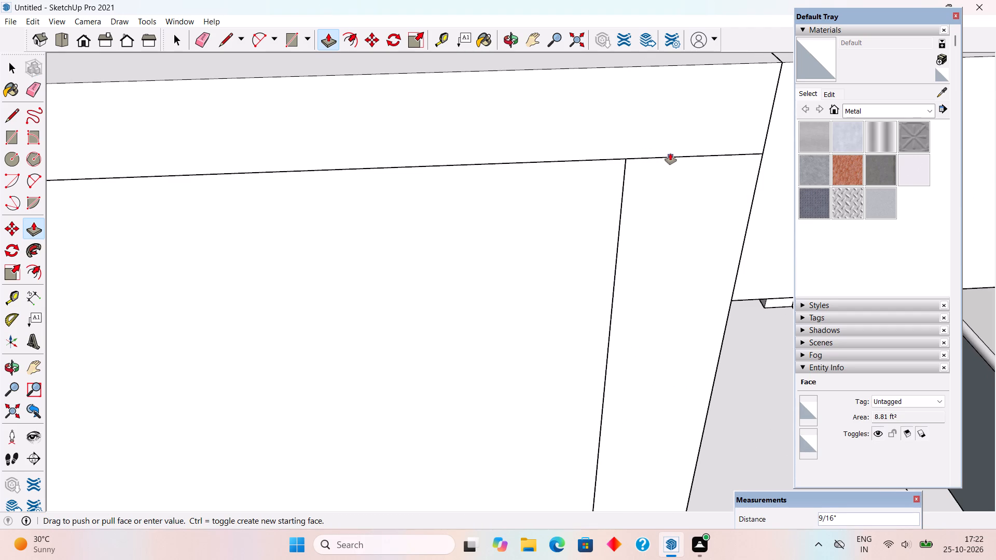
{"action": "left_click", "coordinate": [670, 153]}
Make the new upper-floor end wall a group.
{"action": "key", "text": "space"}
{"action": "scroll", "coordinate": [670, 153], "scroll_direction": "down", "scroll_amount": 5}
{"action": "scroll", "coordinate": [637, 232], "scroll_direction": "down", "scroll_amount": 5}
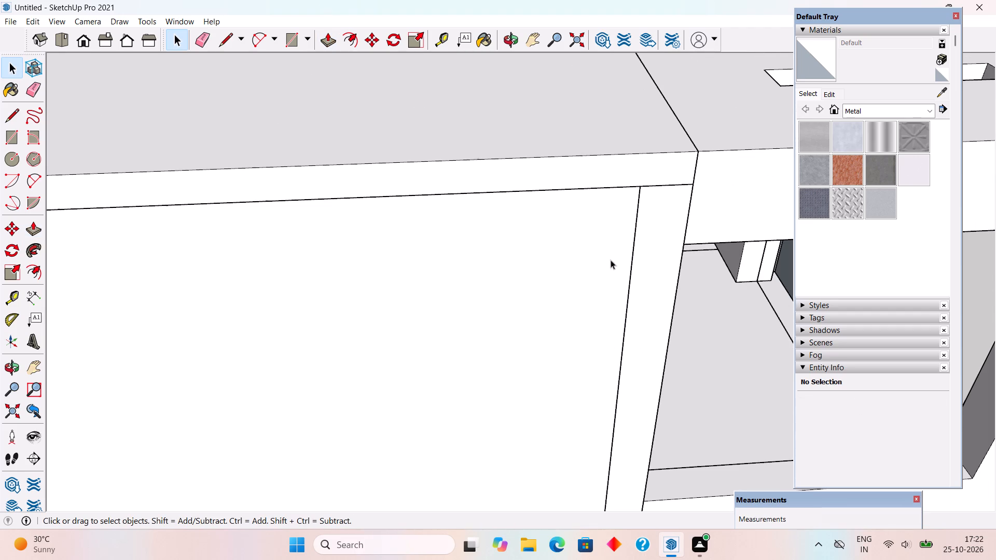
{"action": "triple_click", "coordinate": [573, 273]}
{"action": "right_click", "coordinate": [573, 273]}
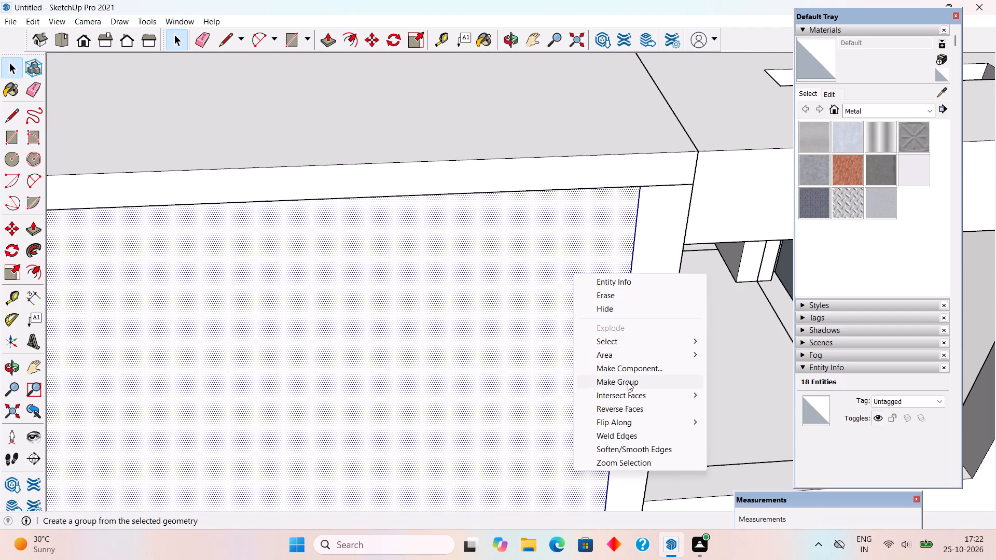
{"action": "left_click", "coordinate": [628, 382]}
{"action": "scroll", "coordinate": [632, 351], "scroll_direction": "down", "scroll_amount": 13}
{"action": "left_click", "coordinate": [356, 294]}
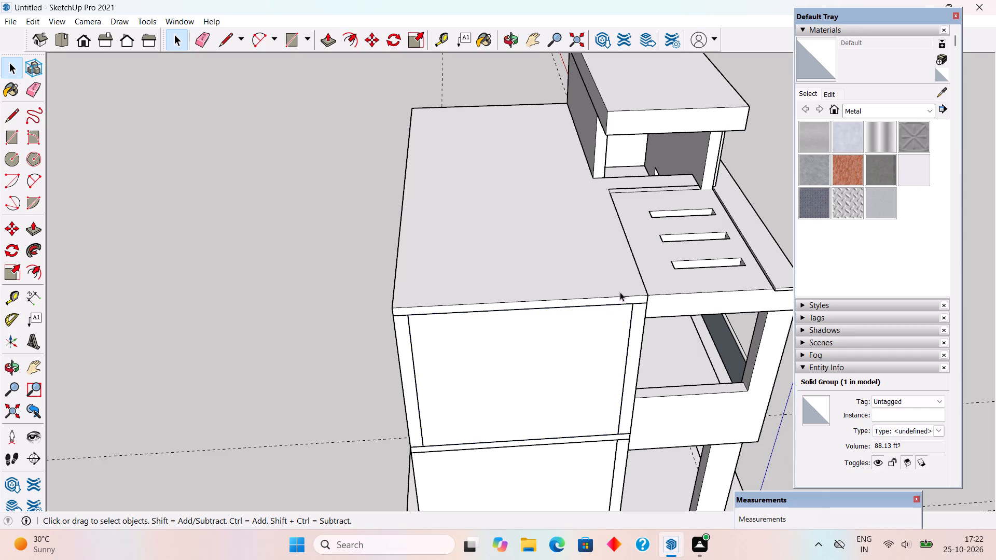
Examine the front facade of the house, checking the balcony, columns and windows.
{"action": "scroll", "coordinate": [623, 292], "scroll_direction": "down", "scroll_amount": 4}
{"action": "middle_click_drag", "start_coordinate": [708, 332], "coordinate": [402, 118]}
{"action": "middle_click_drag", "start_coordinate": [579, 236], "coordinate": [415, 283]}
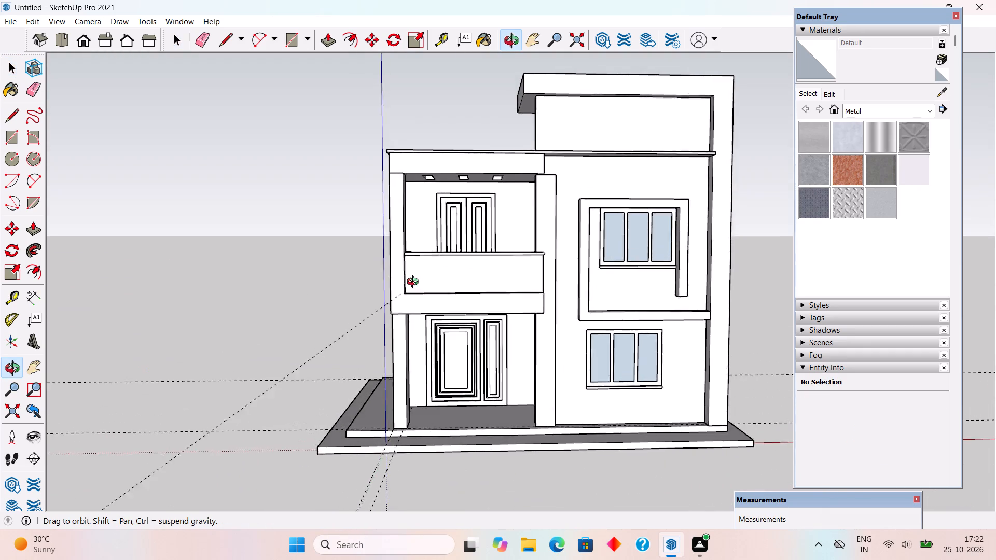
{"action": "middle_click_drag", "start_coordinate": [415, 283], "coordinate": [340, 271]}
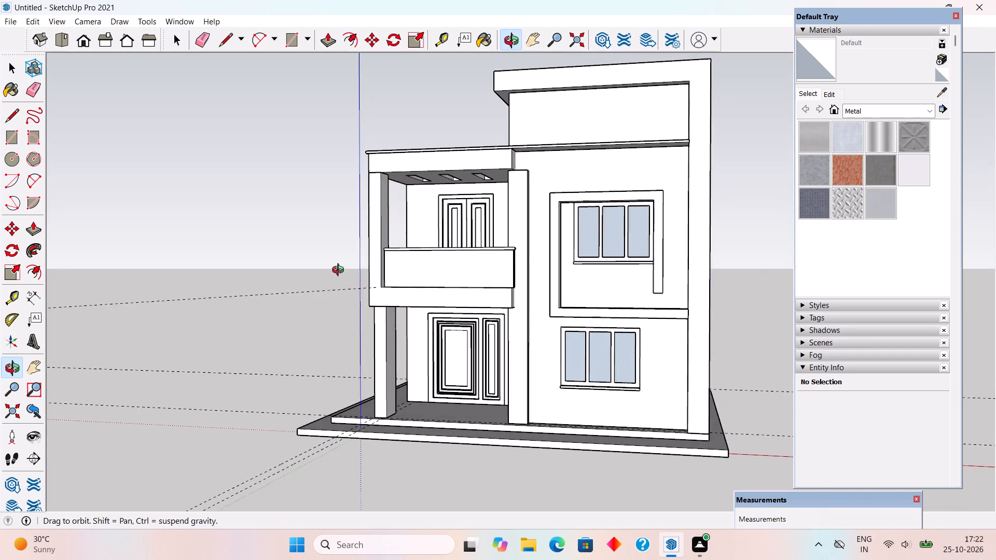
{"action": "middle_click_drag", "start_coordinate": [340, 271], "coordinate": [340, 268]}
{"action": "scroll", "coordinate": [340, 267], "scroll_direction": "up", "scroll_amount": 3}
{"action": "scroll", "coordinate": [341, 261], "scroll_direction": "down", "scroll_amount": 4}
{"action": "middle_click_drag", "start_coordinate": [642, 314], "coordinate": [724, 277]}
{"action": "scroll", "coordinate": [724, 277], "scroll_direction": "up", "scroll_amount": 2}
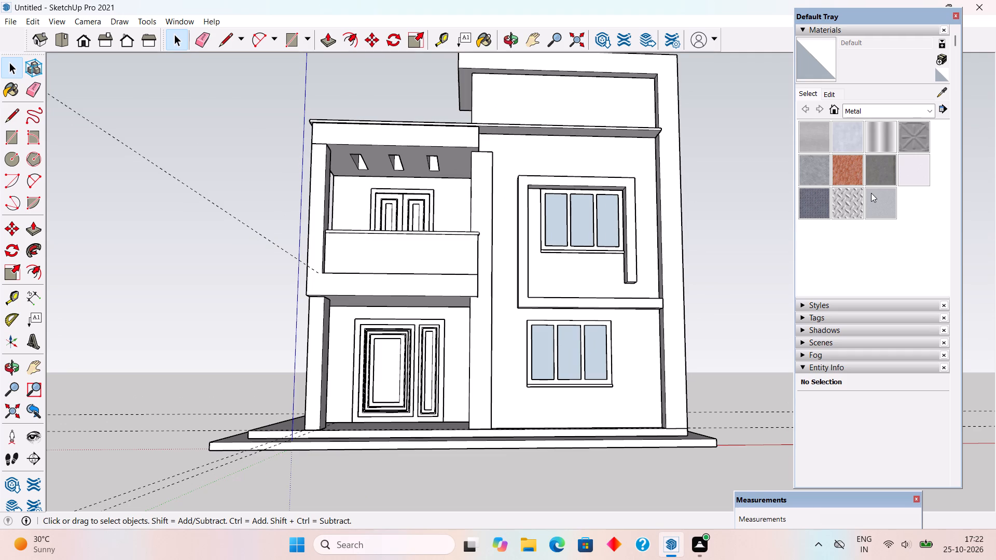
Draw 6", 1' 3" and 6" lines along the missing edges where the balcony slab's underside meets the column beside the front wall.
{"action": "middle_click_drag", "start_coordinate": [477, 275], "coordinate": [452, 171]}
{"action": "scroll", "coordinate": [473, 243], "scroll_direction": "up", "scroll_amount": 5}
{"action": "scroll", "coordinate": [461, 293], "scroll_direction": "up", "scroll_amount": 13}
{"action": "middle_click_drag", "start_coordinate": [507, 273], "coordinate": [564, 281]}
{"action": "scroll", "coordinate": [563, 282], "scroll_direction": "up", "scroll_amount": 4}
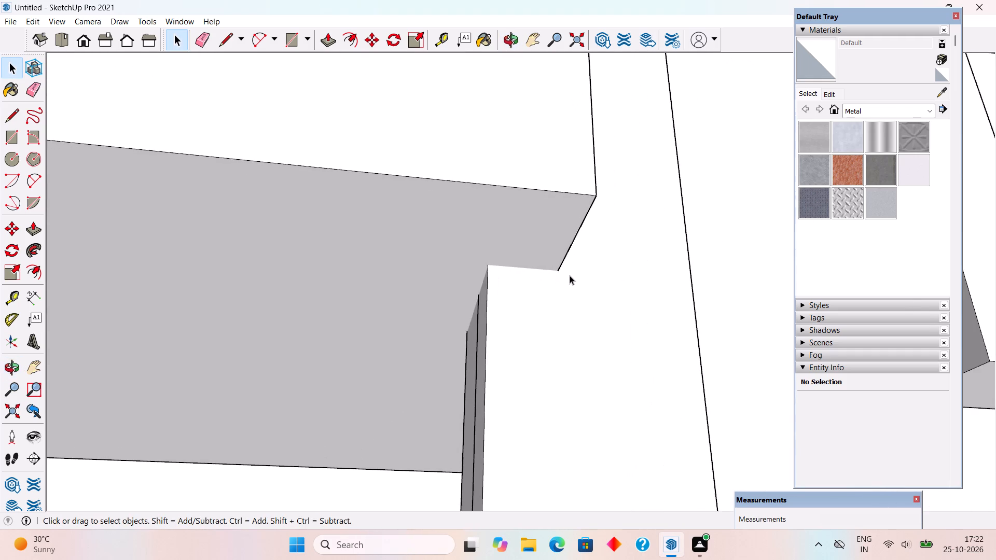
{"action": "middle_click_drag", "start_coordinate": [501, 305], "coordinate": [552, 316]}
{"action": "key", "text": "l"}
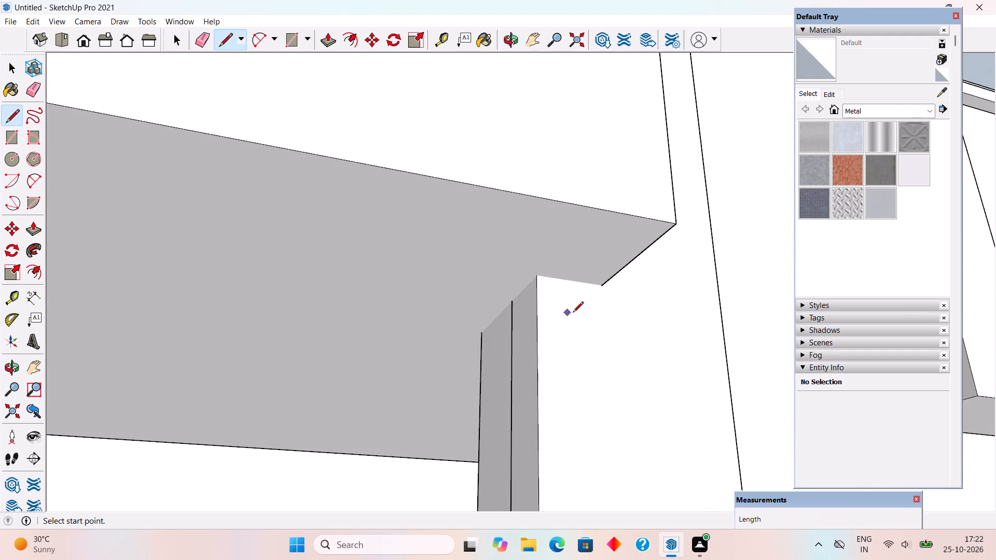
{"action": "left_click", "coordinate": [604, 287]}
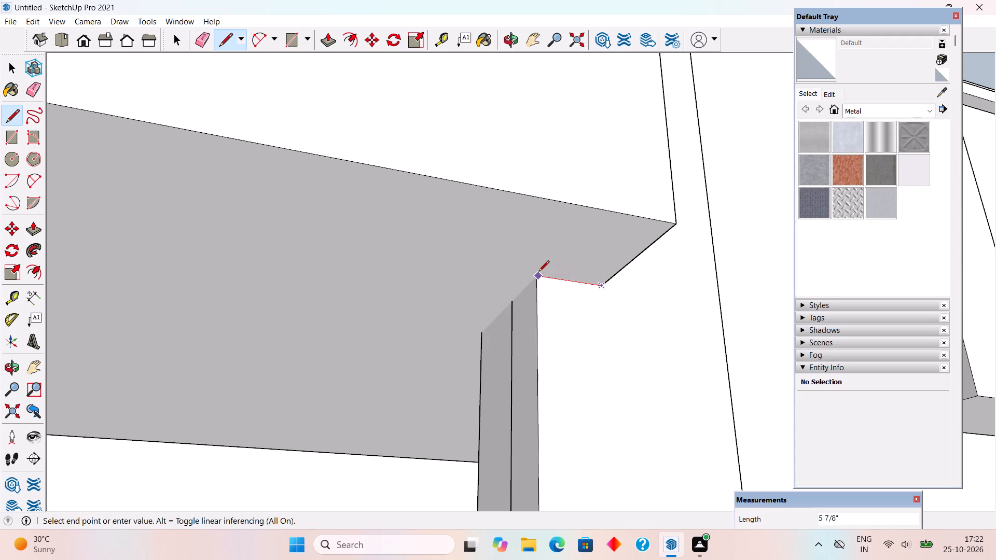
{"action": "scroll", "coordinate": [537, 277], "scroll_direction": "up", "scroll_amount": 7}
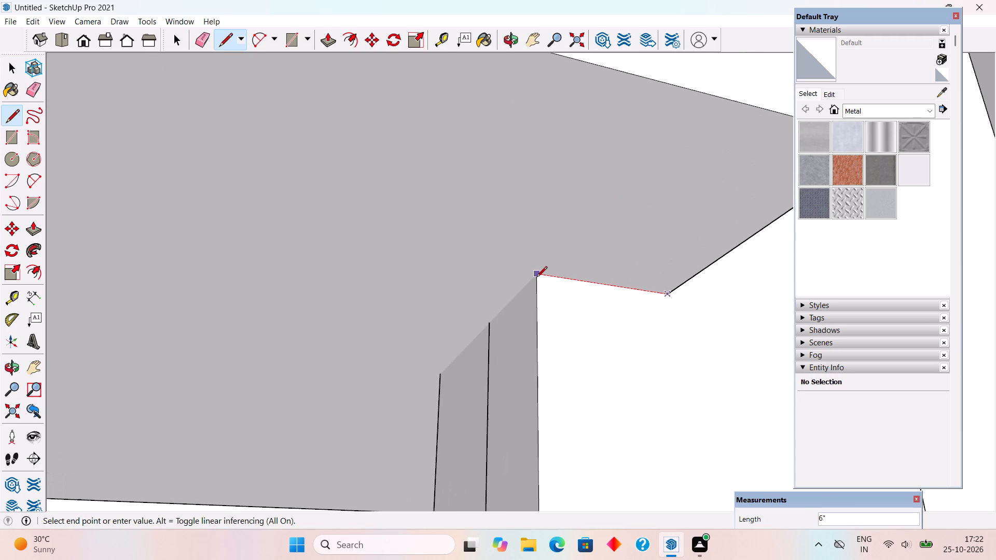
{"action": "left_click", "coordinate": [536, 273]}
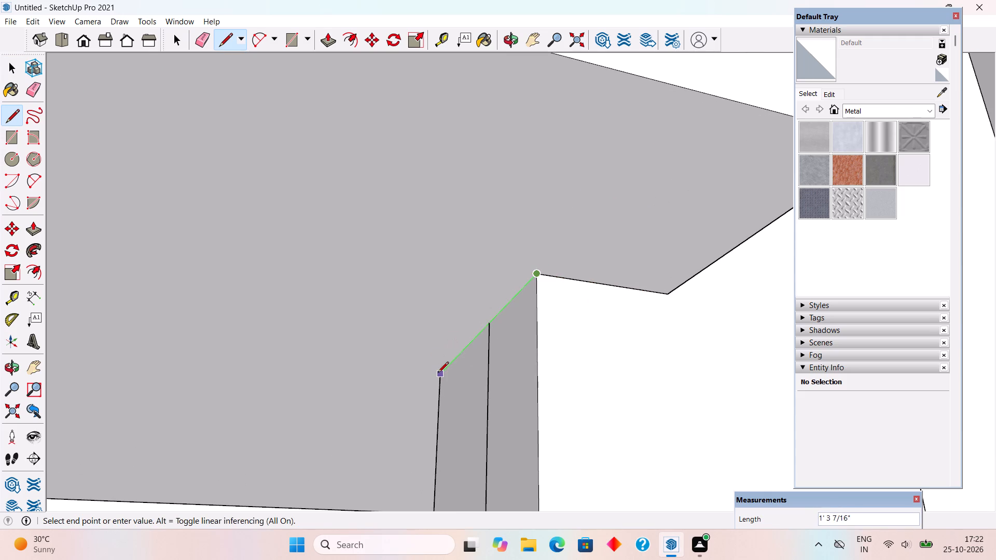
{"action": "middle_click_drag", "start_coordinate": [438, 384], "coordinate": [529, 400]}
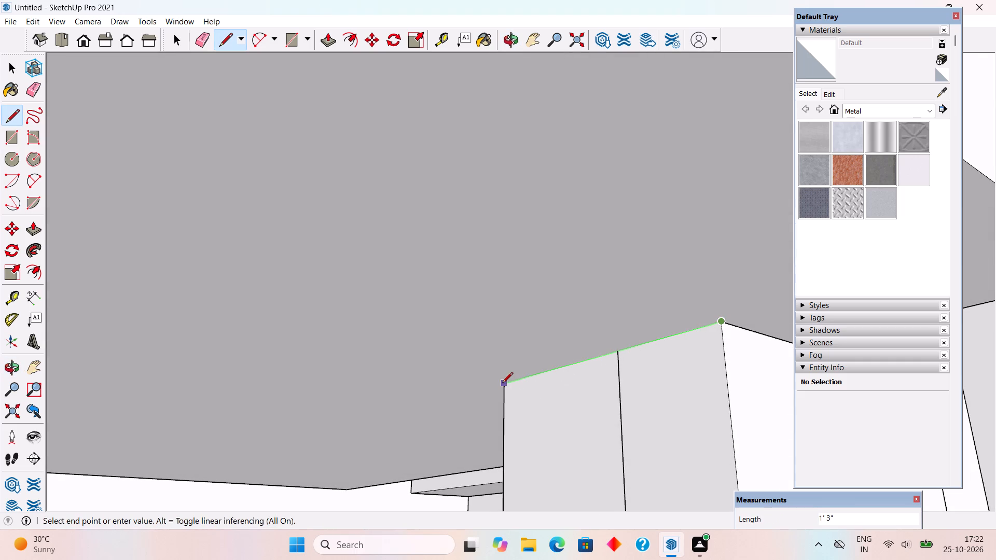
{"action": "left_click", "coordinate": [502, 384]}
{"action": "scroll", "coordinate": [606, 417], "scroll_direction": "down", "scroll_amount": 4}
{"action": "middle_click_drag", "start_coordinate": [659, 421], "coordinate": [994, 437]}
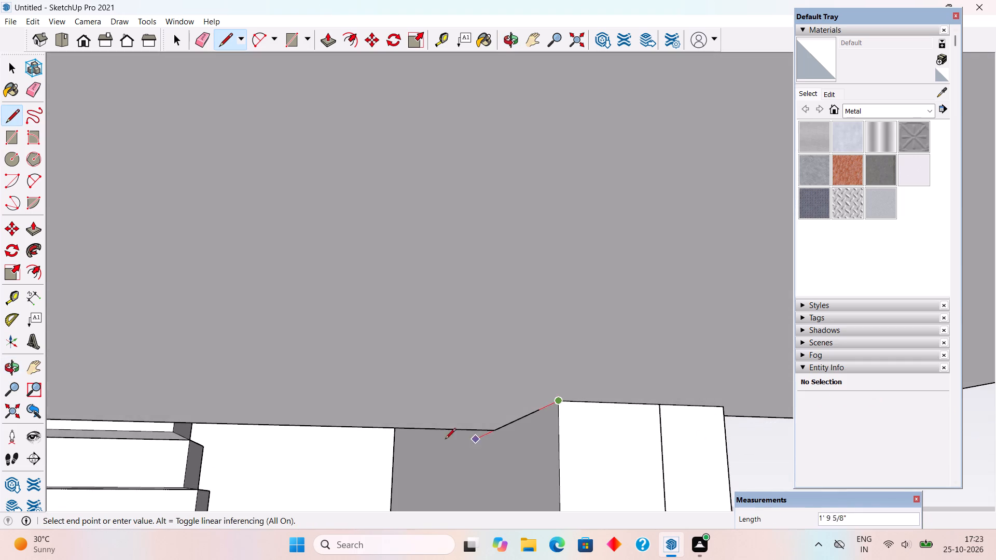
{"action": "scroll", "coordinate": [525, 409], "scroll_direction": "up", "scroll_amount": 5}
{"action": "left_click", "coordinate": [551, 410]}
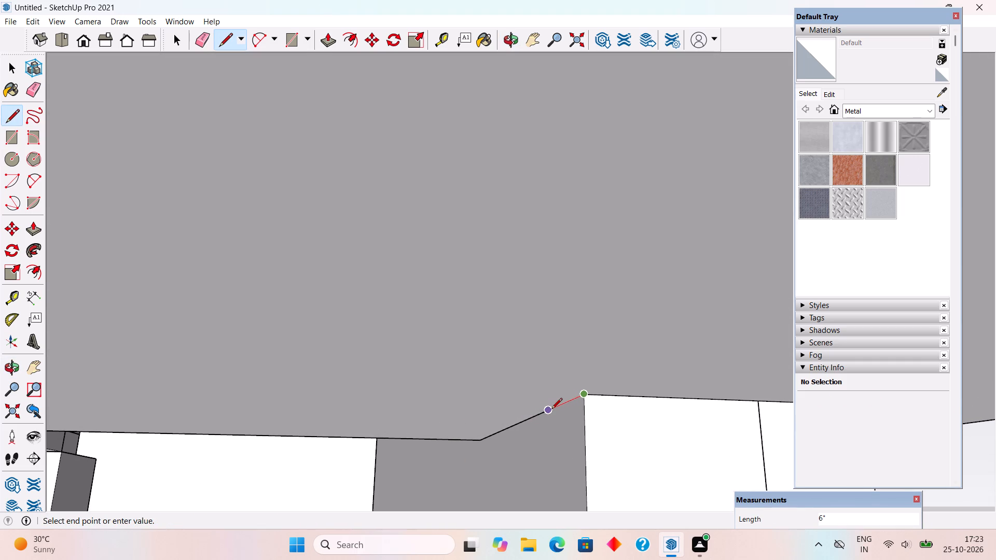
{"action": "key", "text": "space"}
{"action": "scroll", "coordinate": [551, 410], "scroll_direction": "down", "scroll_amount": 6}
{"action": "scroll", "coordinate": [503, 360], "scroll_direction": "down", "scroll_amount": 6}
{"action": "left_click", "coordinate": [706, 450]}
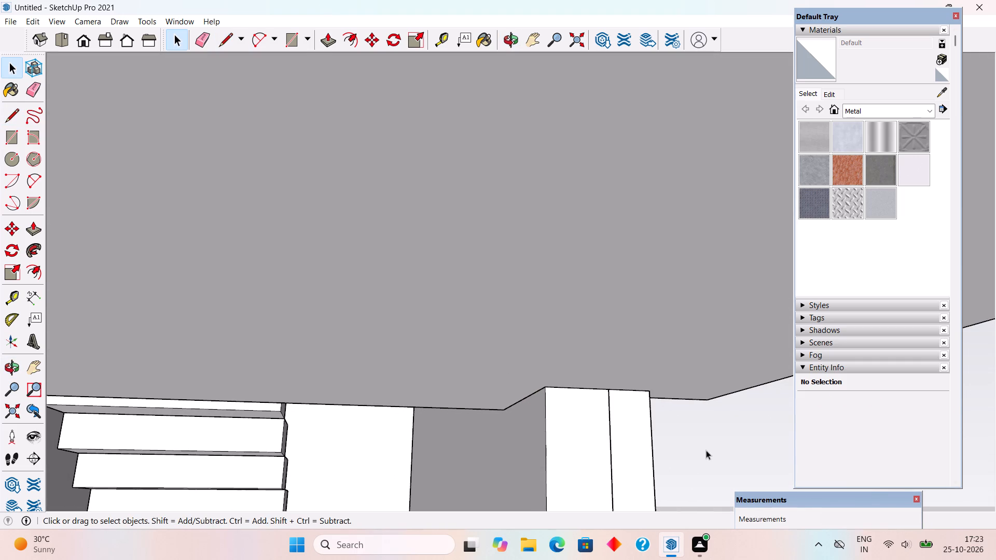
Draw a vertical 1' 6" line along the missing edge where the balcony slab's end face meets the column.
{"action": "middle_click_drag", "start_coordinate": [692, 441], "coordinate": [371, 405]}
{"action": "scroll", "coordinate": [373, 405], "scroll_direction": "down", "scroll_amount": 4}
{"action": "scroll", "coordinate": [445, 330], "scroll_direction": "down", "scroll_amount": 10}
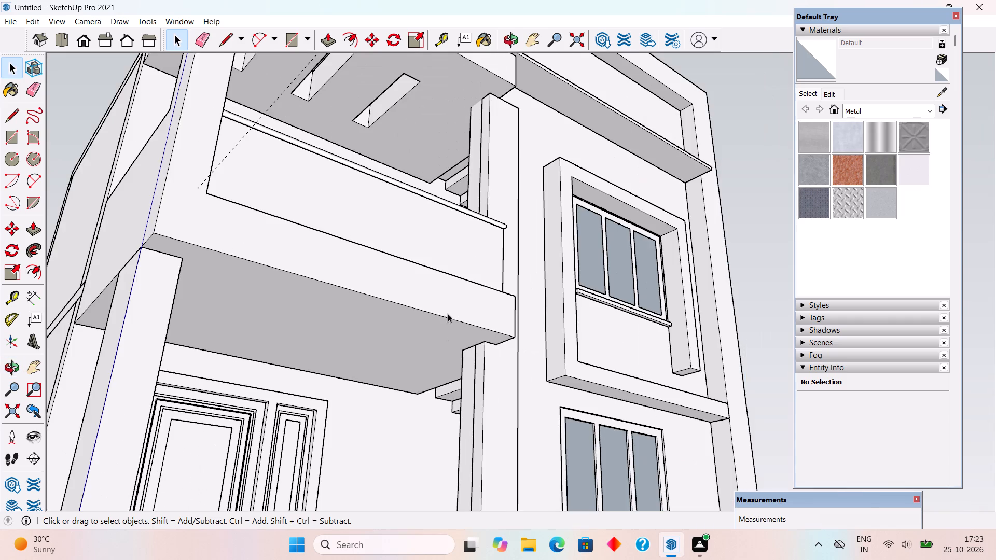
{"action": "middle_click_drag", "start_coordinate": [441, 317], "coordinate": [188, 344]}
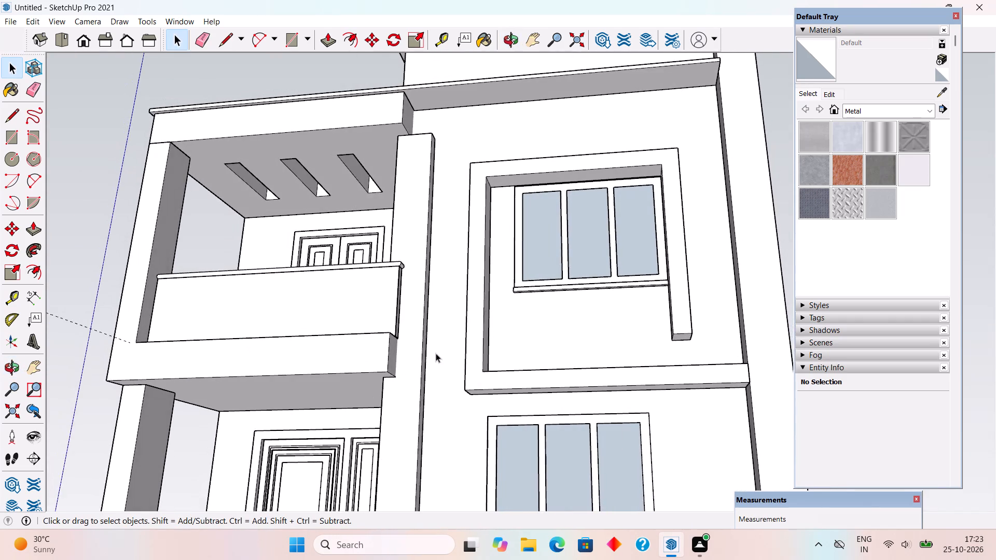
{"action": "scroll", "coordinate": [435, 355], "scroll_direction": "up", "scroll_amount": 12}
{"action": "key", "text": "l"}
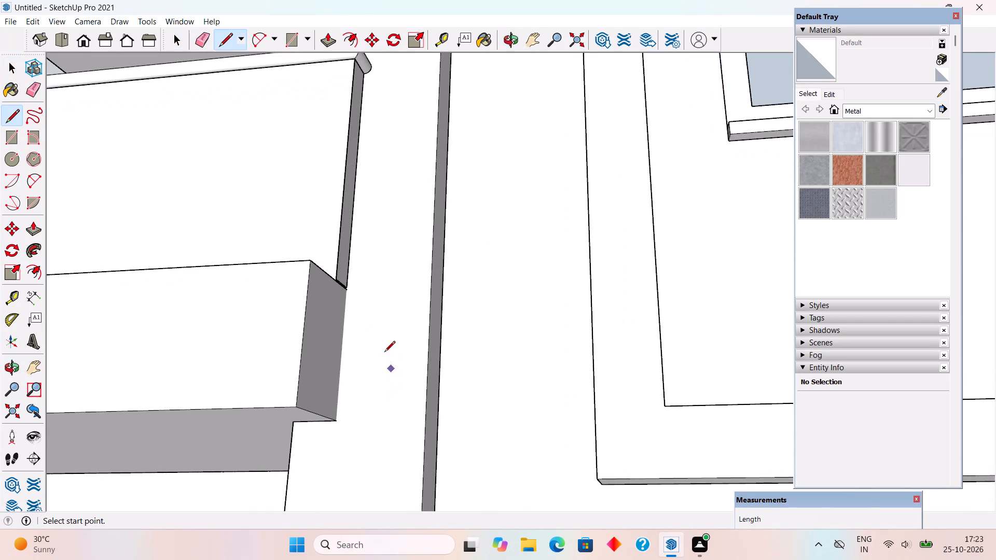
{"action": "middle_click_drag", "start_coordinate": [335, 345], "coordinate": [206, 366]}
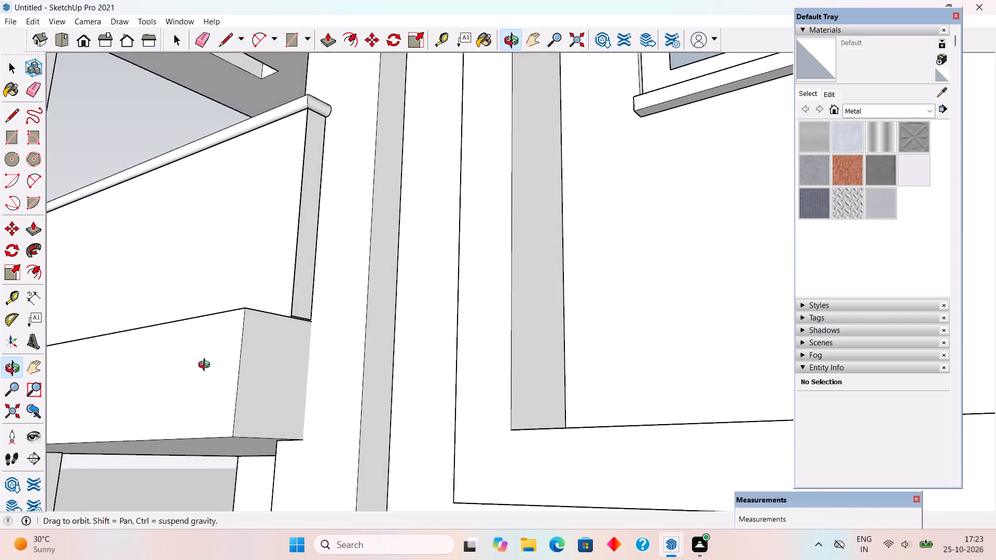
{"action": "middle_click_drag", "start_coordinate": [206, 366], "coordinate": [206, 365]}
{"action": "scroll", "coordinate": [301, 346], "scroll_direction": "up", "scroll_amount": 13}
{"action": "middle_click_drag", "start_coordinate": [256, 305], "coordinate": [216, 322]}
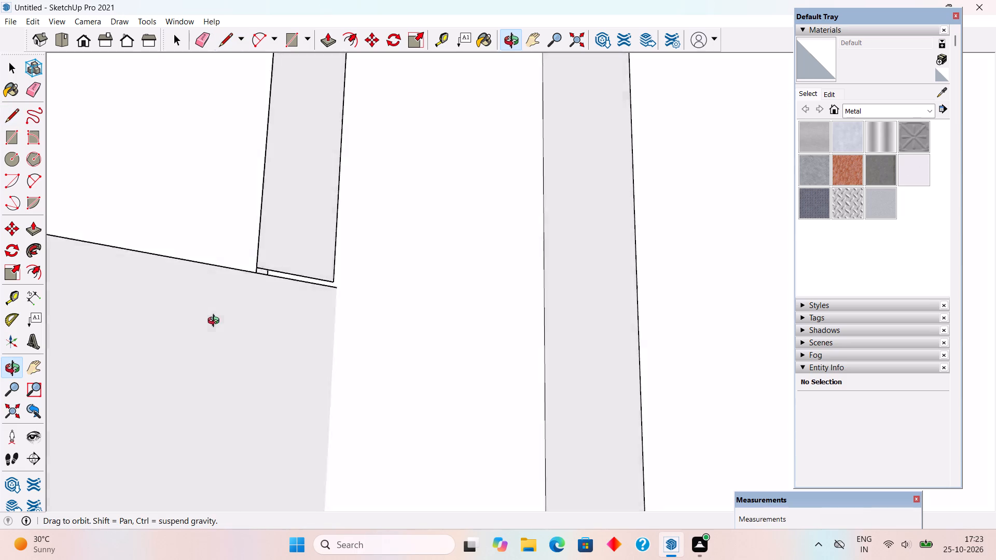
{"action": "middle_click_drag", "start_coordinate": [216, 322], "coordinate": [317, 304]}
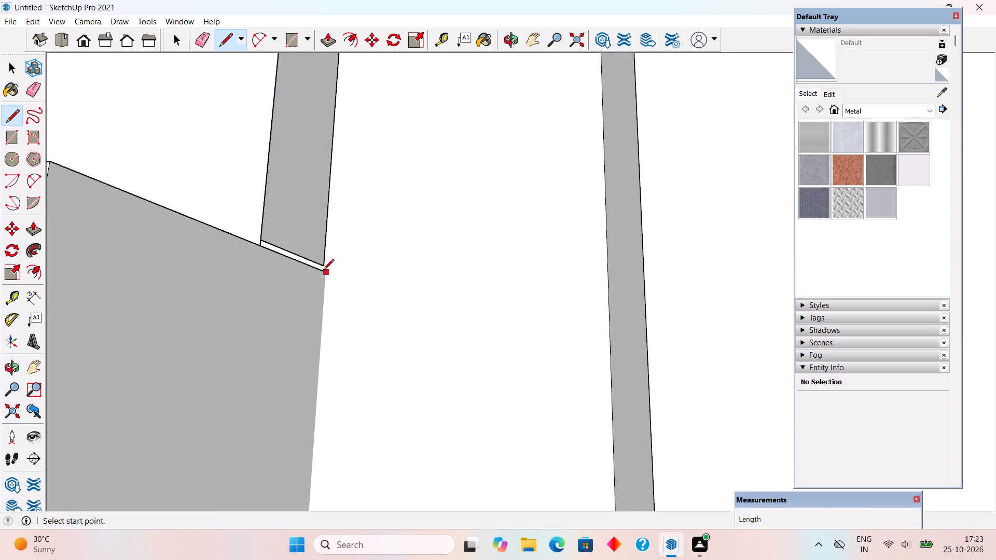
{"action": "left_click", "coordinate": [330, 271]}
{"action": "scroll", "coordinate": [350, 349], "scroll_direction": "down", "scroll_amount": 14}
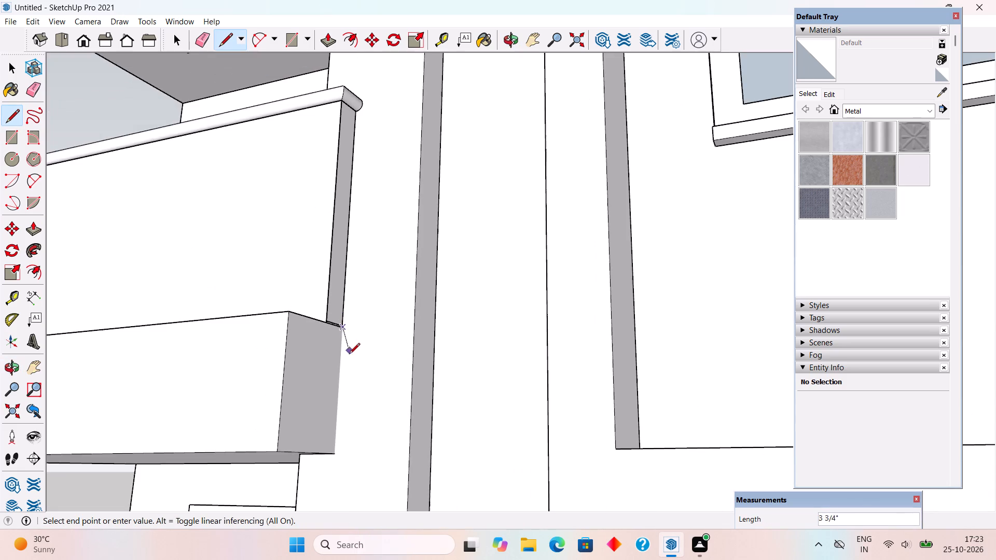
{"action": "scroll", "coordinate": [318, 477], "scroll_direction": "up", "scroll_amount": 15}
{"action": "left_click", "coordinate": [347, 430]}
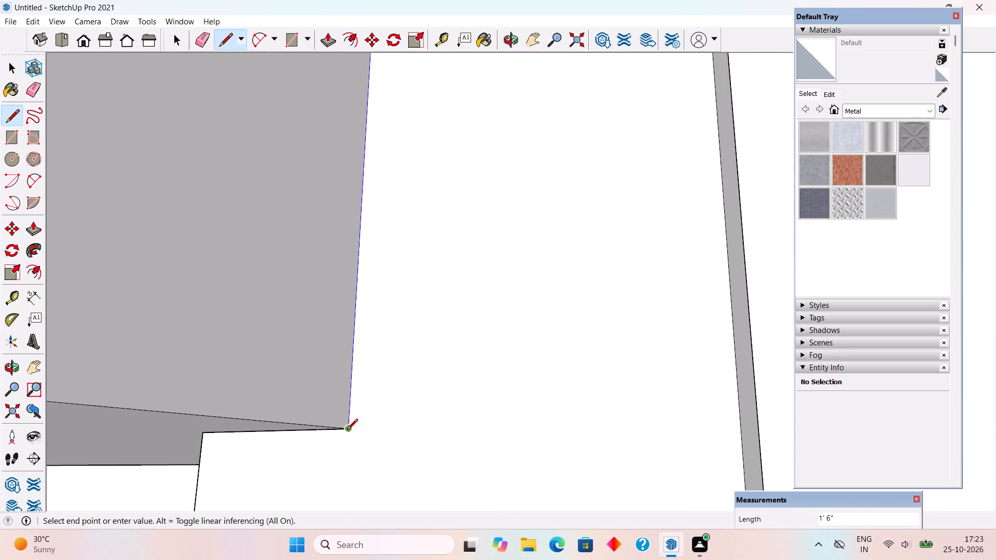
{"action": "scroll", "coordinate": [370, 445], "scroll_direction": "down", "scroll_amount": 4}
{"action": "key", "text": "space"}
{"action": "scroll", "coordinate": [379, 438], "scroll_direction": "down", "scroll_amount": 6}
{"action": "scroll", "coordinate": [427, 315], "scroll_direction": "down", "scroll_amount": 2}
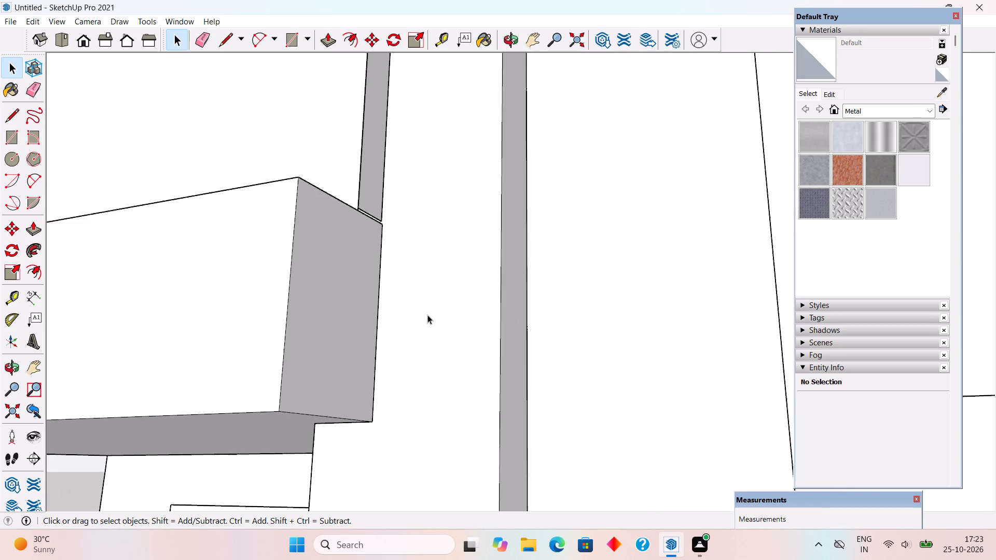
{"action": "scroll", "coordinate": [427, 315], "scroll_direction": "down", "scroll_amount": 4}
{"action": "scroll", "coordinate": [483, 251], "scroll_direction": "down", "scroll_amount": 19}
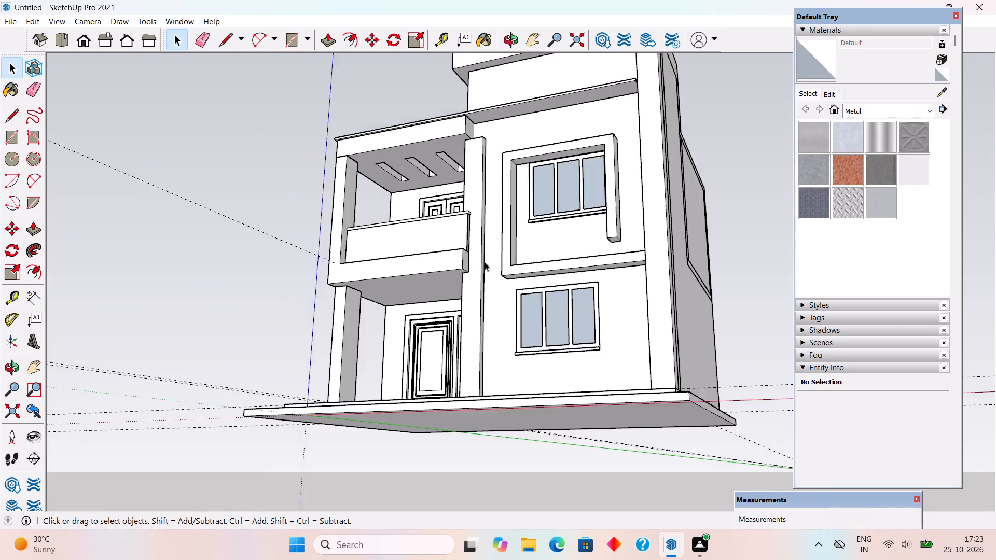
Examine the front facade from several angles, checking the balcony, columns, windows and base slabs.
{"action": "middle_click_drag", "start_coordinate": [498, 290], "coordinate": [651, 314]}
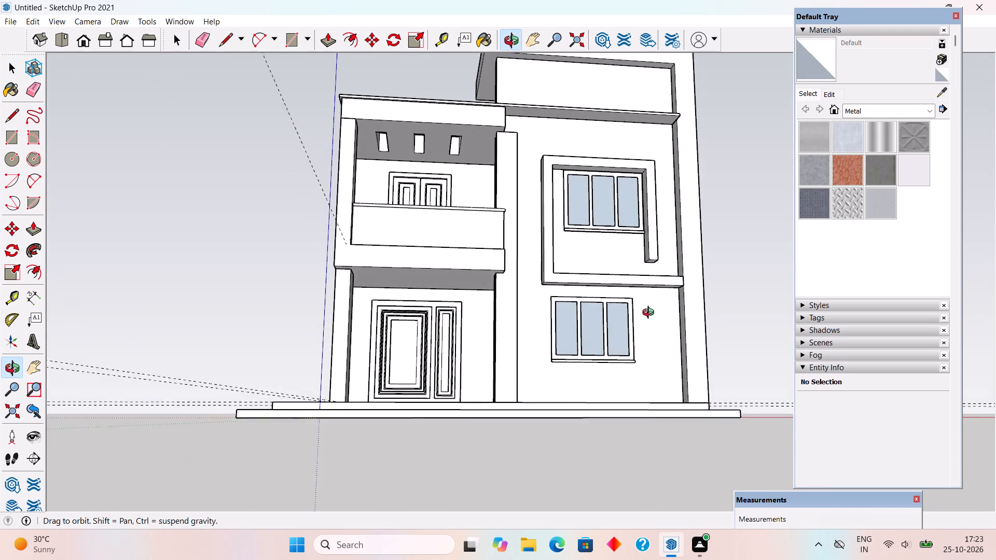
{"action": "middle_click_drag", "start_coordinate": [651, 314], "coordinate": [598, 376]}
{"action": "scroll", "coordinate": [598, 376], "scroll_direction": "down", "scroll_amount": 3}
{"action": "scroll", "coordinate": [598, 376], "scroll_direction": "up", "scroll_amount": 2}
{"action": "middle_click_drag", "start_coordinate": [598, 371], "coordinate": [598, 369]}
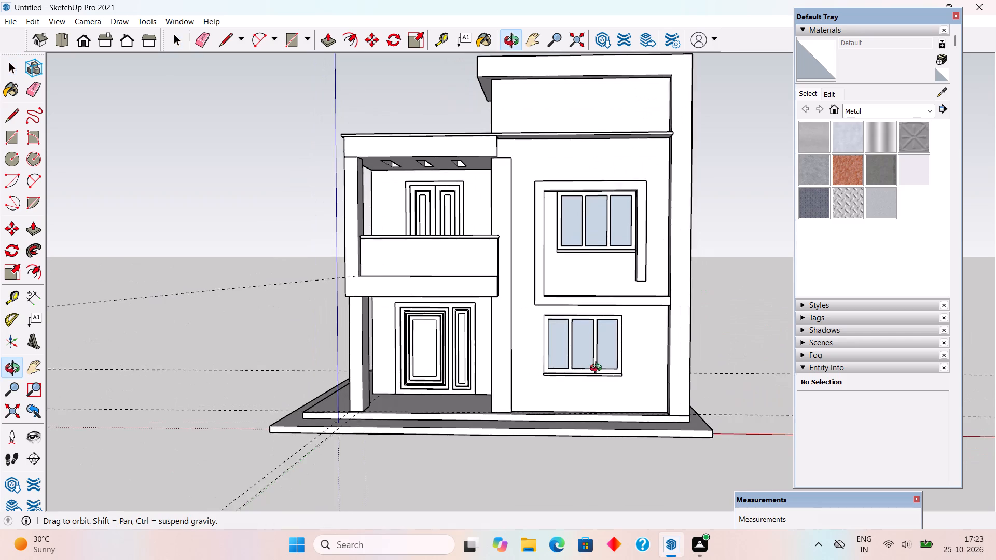
{"action": "middle_click_drag", "start_coordinate": [598, 369], "coordinate": [634, 365]}
{"action": "scroll", "coordinate": [634, 364], "scroll_direction": "down", "scroll_amount": 2}
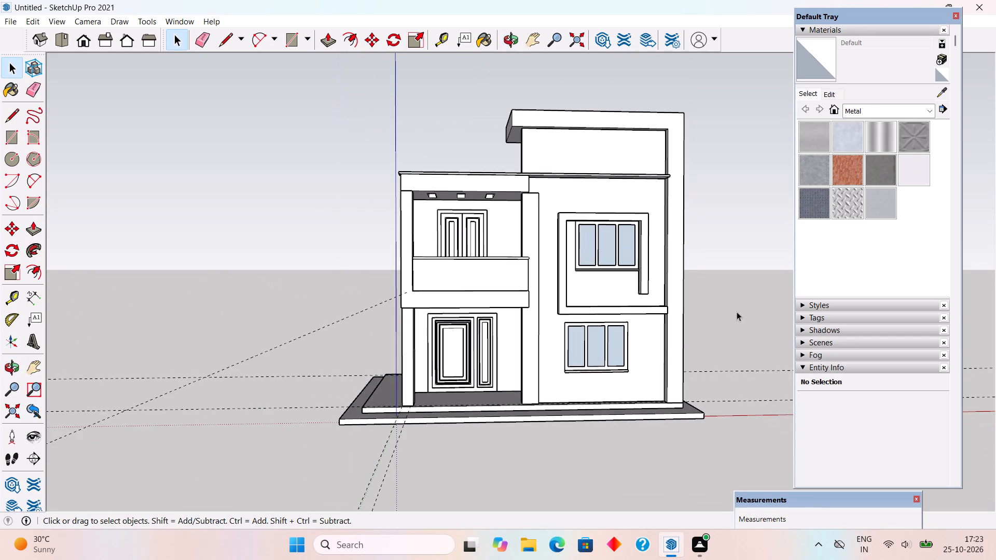
{"action": "middle_click_drag", "start_coordinate": [642, 371], "coordinate": [689, 322]}
{"action": "scroll", "coordinate": [730, 269], "scroll_direction": "up", "scroll_amount": 3}
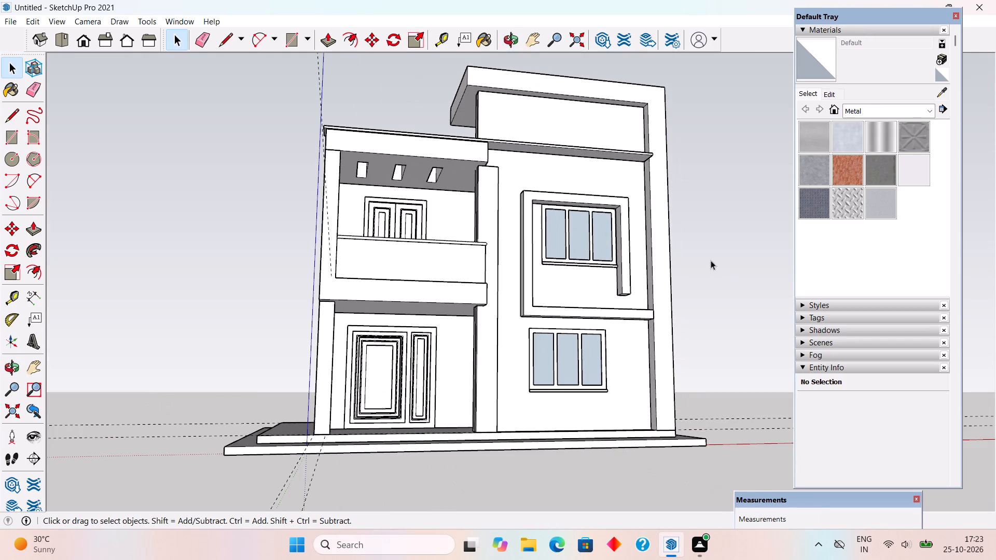
{"action": "middle_click_drag", "start_coordinate": [708, 260], "coordinate": [646, 274]}
{"action": "scroll", "coordinate": [646, 274], "scroll_direction": "up", "scroll_amount": 2}
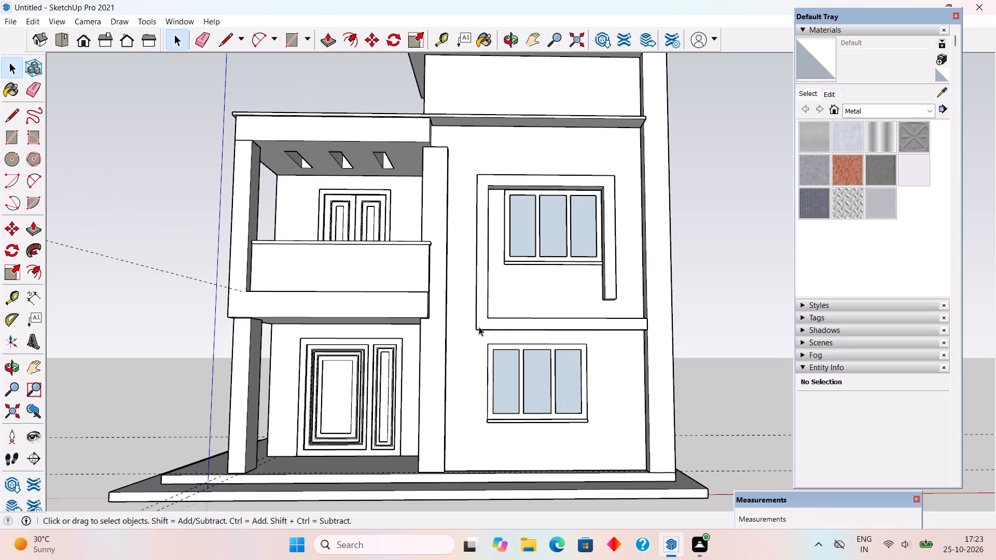
{"action": "scroll", "coordinate": [424, 389], "scroll_direction": "down", "scroll_amount": 4}
{"action": "middle_click_drag", "start_coordinate": [420, 379], "coordinate": [413, 416]}
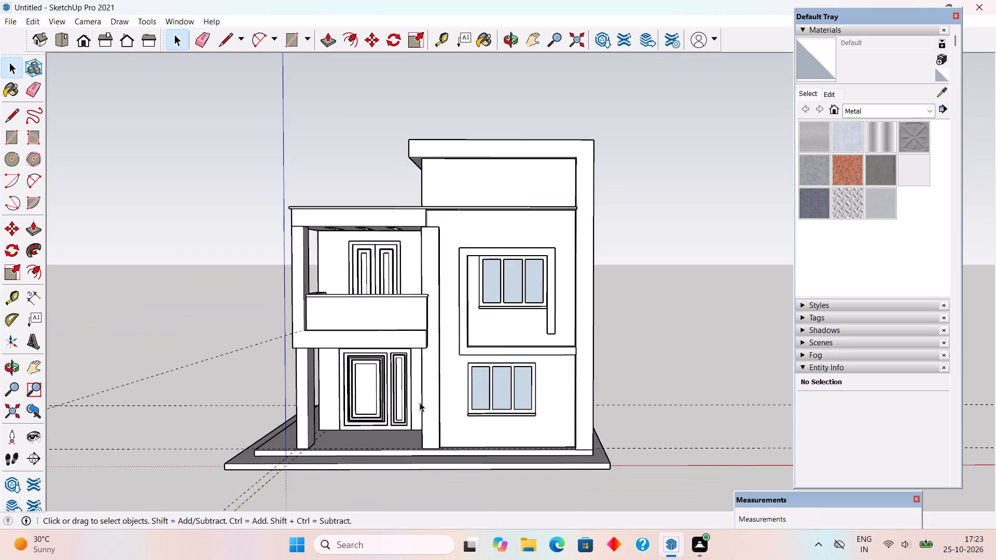
{"action": "middle_click_drag", "start_coordinate": [423, 402], "coordinate": [637, 472]}
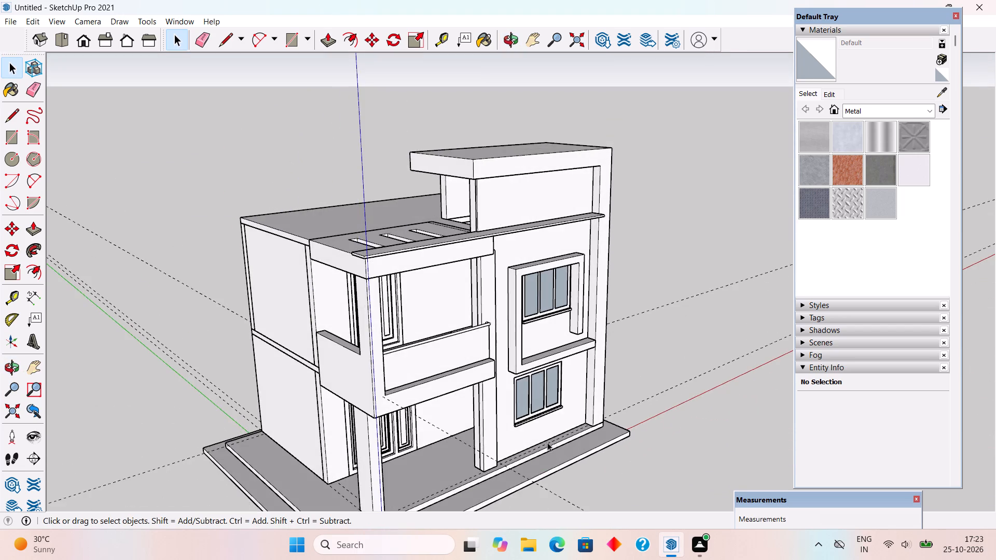
Open the upper base slab group and pull its front face outward to widen the ledge in front of the columns.
{"action": "scroll", "coordinate": [534, 444], "scroll_direction": "up", "scroll_amount": 5}
{"action": "triple_click", "coordinate": [554, 458]}
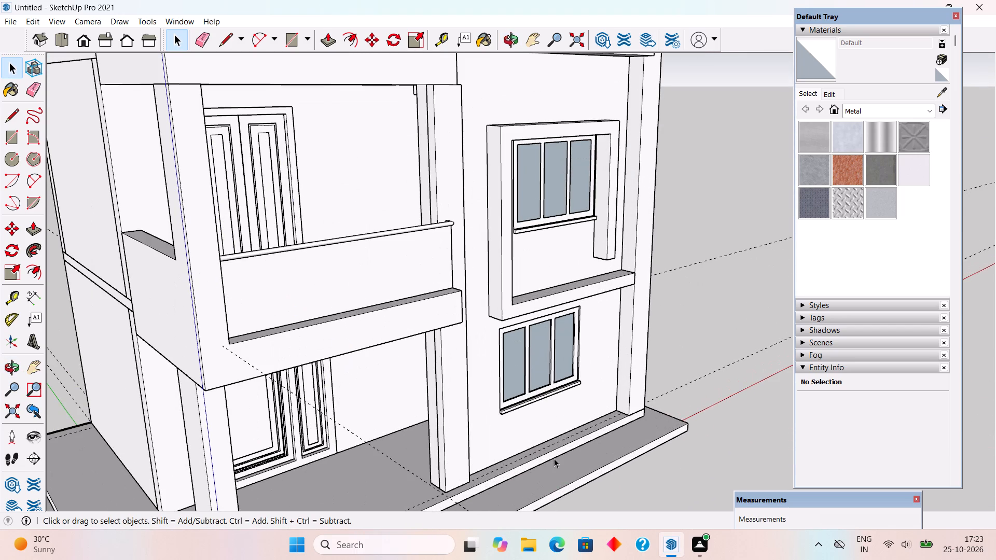
{"action": "key", "text": "p"}
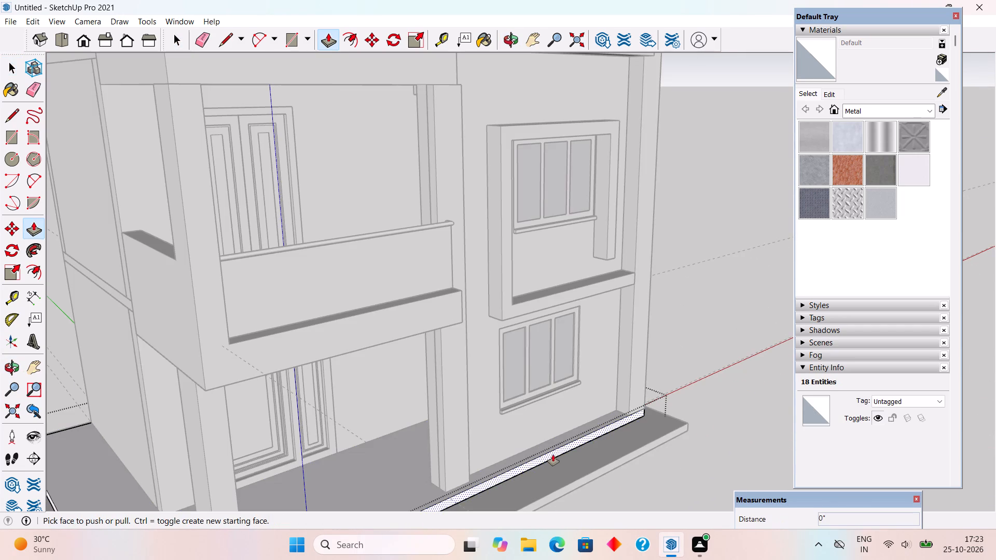
{"action": "left_click", "coordinate": [553, 453]}
{"action": "left_click", "coordinate": [575, 472]}
{"action": "key", "text": "space"}
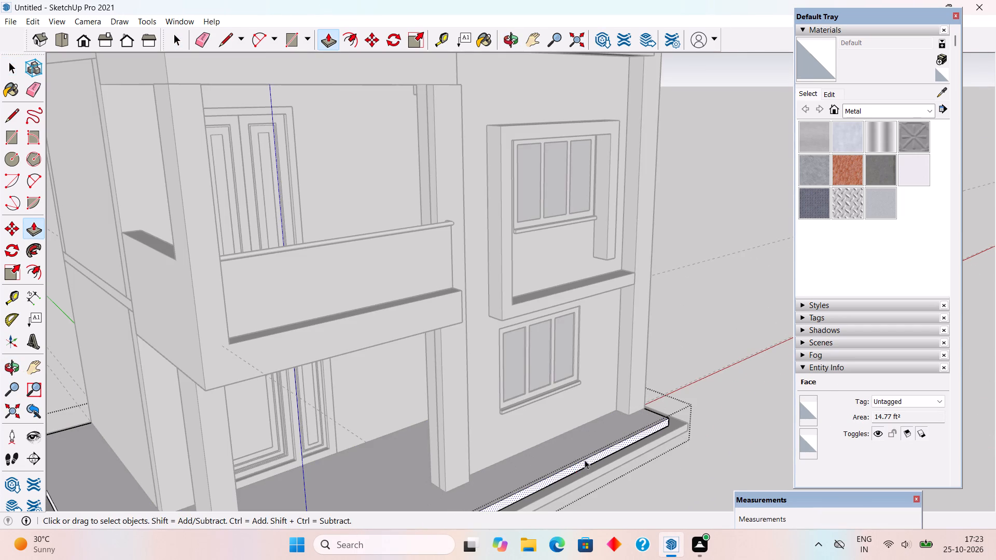
{"action": "left_click", "coordinate": [713, 445]}
Draw a 16' by 8' 6" rectangle over the top of the raised roof block and extrude it 3" upward.
{"action": "scroll", "coordinate": [713, 445], "scroll_direction": "down", "scroll_amount": 7}
{"action": "middle_click_drag", "start_coordinate": [571, 367], "coordinate": [450, 290]}
{"action": "scroll", "coordinate": [439, 295], "scroll_direction": "down", "scroll_amount": 1}
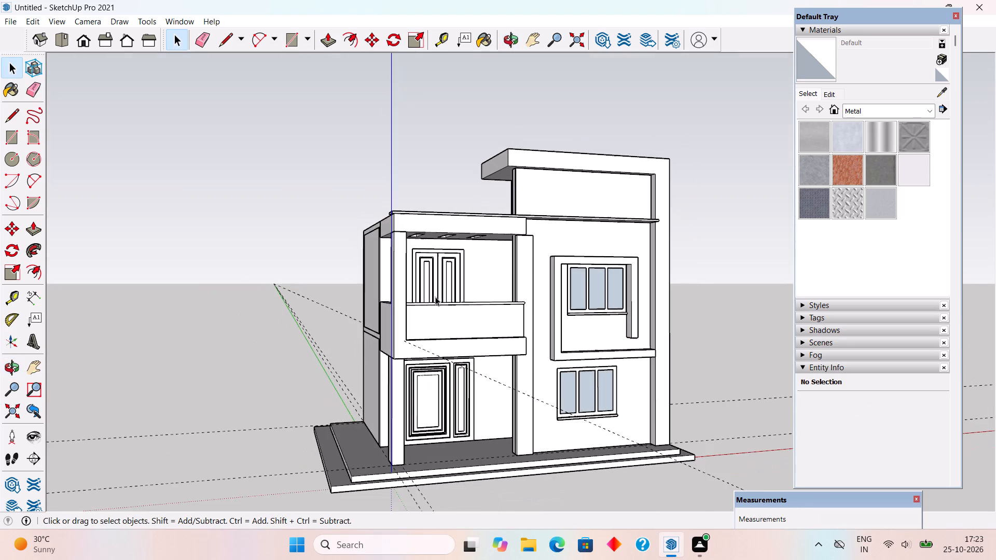
{"action": "middle_click_drag", "start_coordinate": [426, 331], "coordinate": [363, 408]}
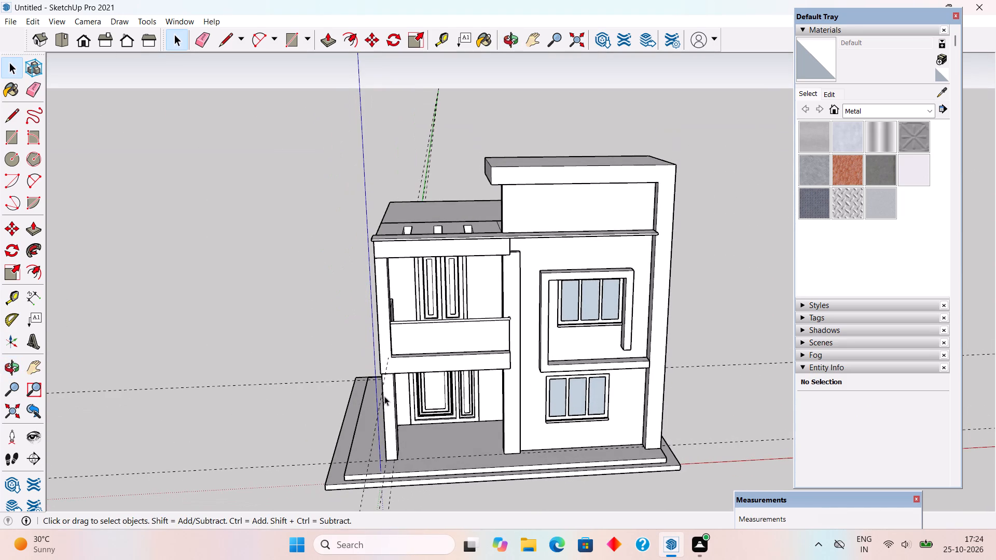
{"action": "middle_click_drag", "start_coordinate": [379, 424], "coordinate": [367, 559]}
{"action": "scroll", "coordinate": [596, 153], "scroll_direction": "up", "scroll_amount": 5}
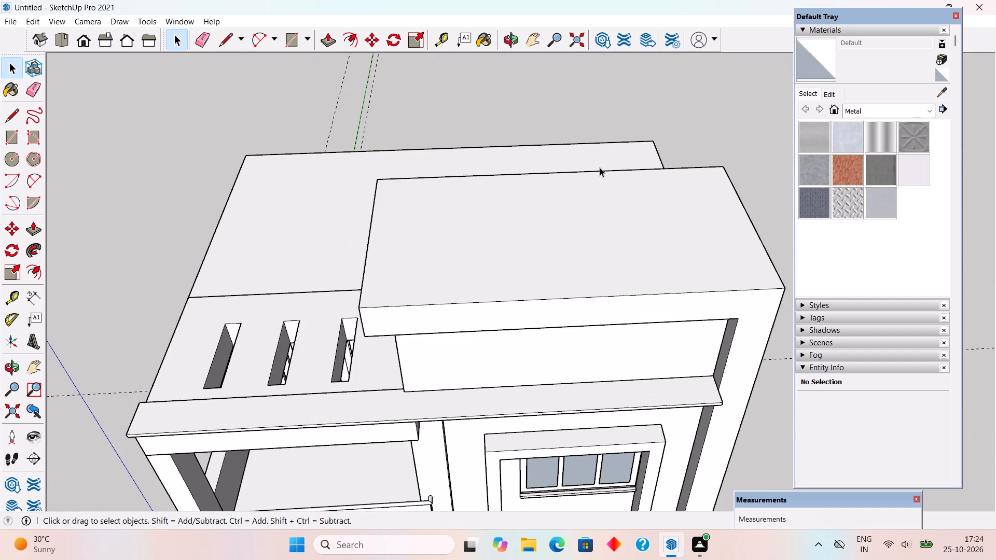
{"action": "middle_click_drag", "start_coordinate": [605, 216], "coordinate": [607, 300]}
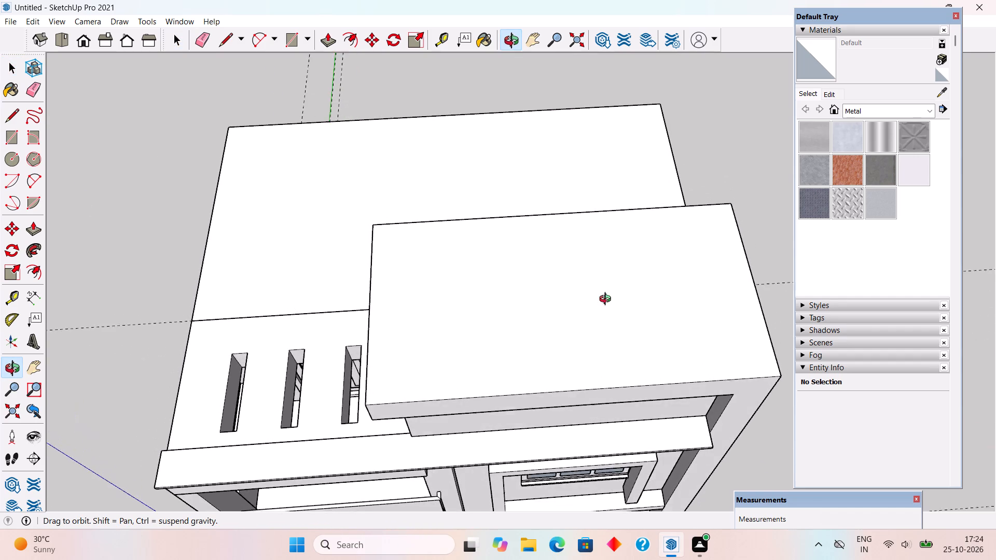
{"action": "middle_click_drag", "start_coordinate": [607, 300], "coordinate": [609, 315]}
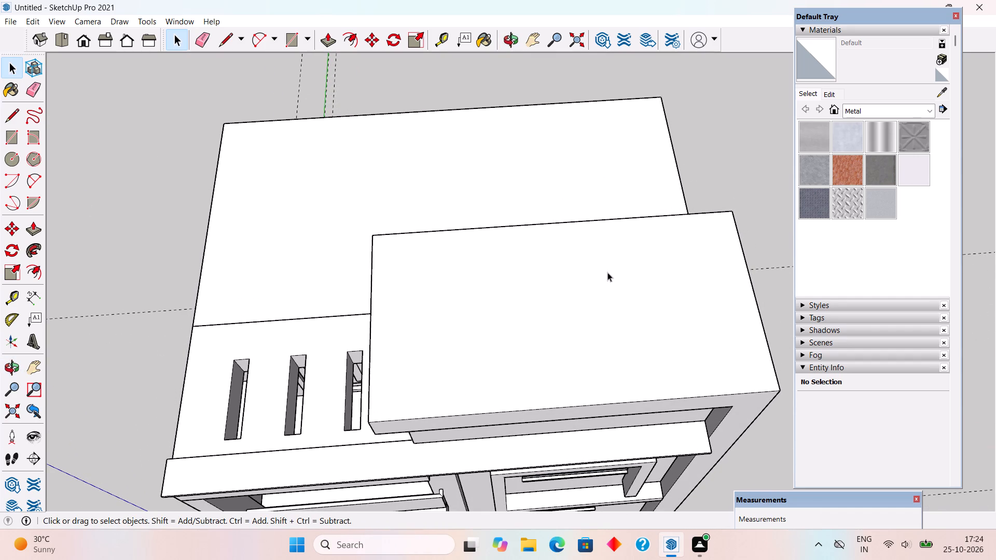
{"action": "key", "text": "r"}
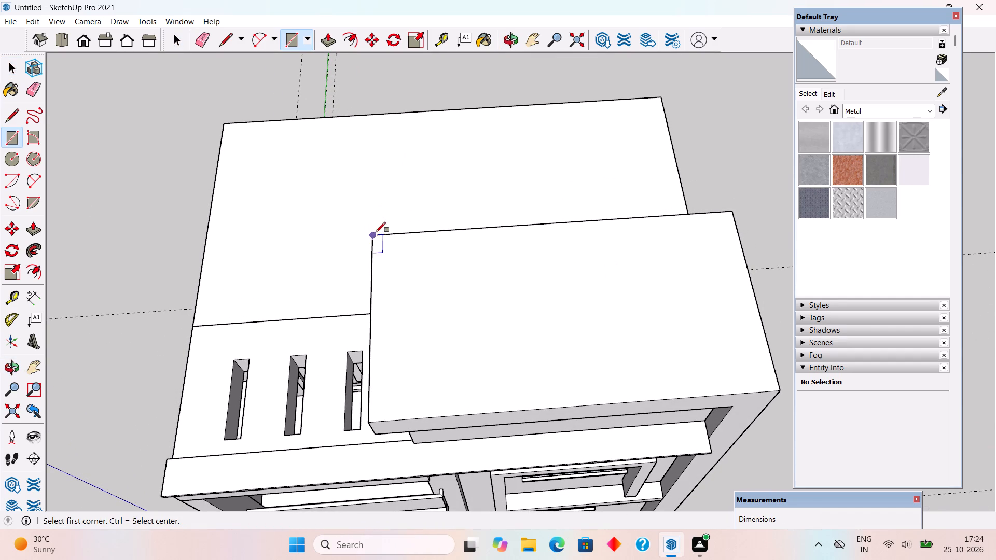
{"action": "left_click", "coordinate": [376, 235]}
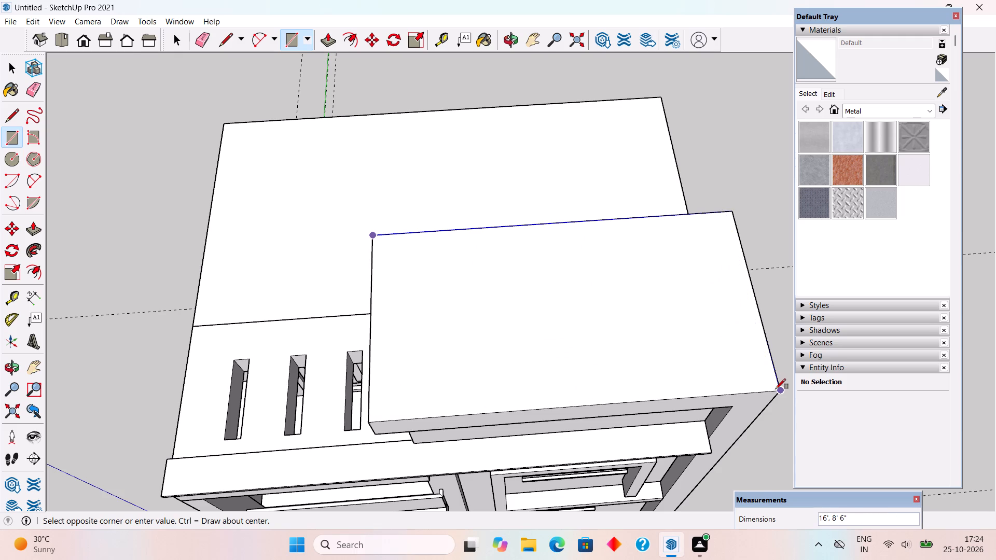
{"action": "left_click", "coordinate": [776, 389]}
{"action": "key", "text": "p"}
{"action": "left_click", "coordinate": [743, 373]}
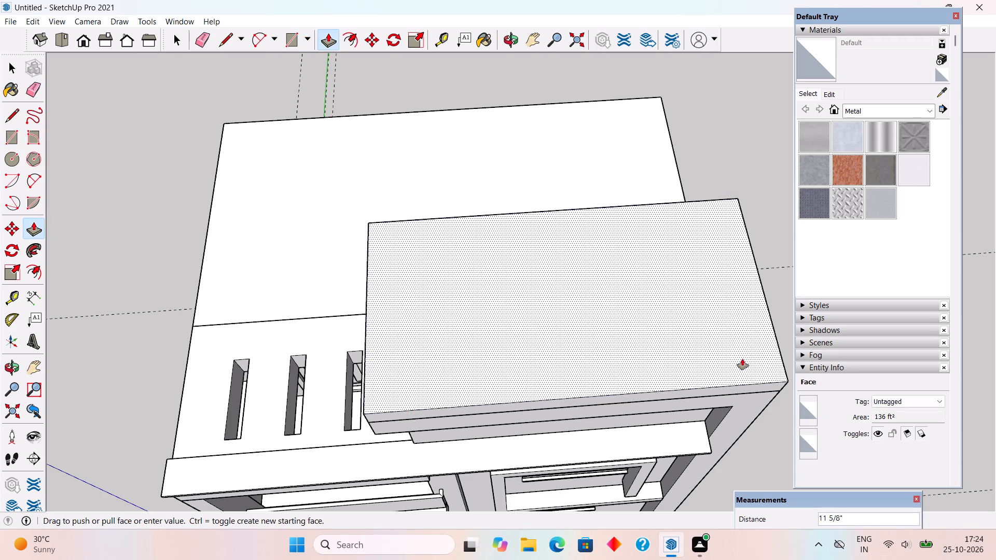
{"action": "key", "text": "3"}
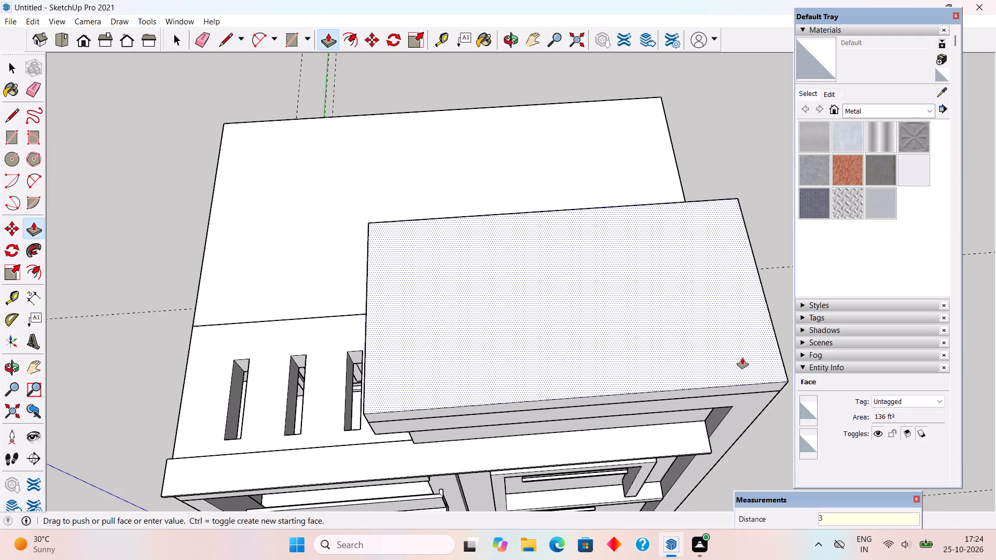
{"action": "key", "text": "shift+quotedbl"}
{"action": "key", "text": "Return"}
Make the new roof cap slab a group.
{"action": "key", "text": "space"}
{"action": "triple_click", "coordinate": [742, 358]}
{"action": "right_click", "coordinate": [742, 358]}
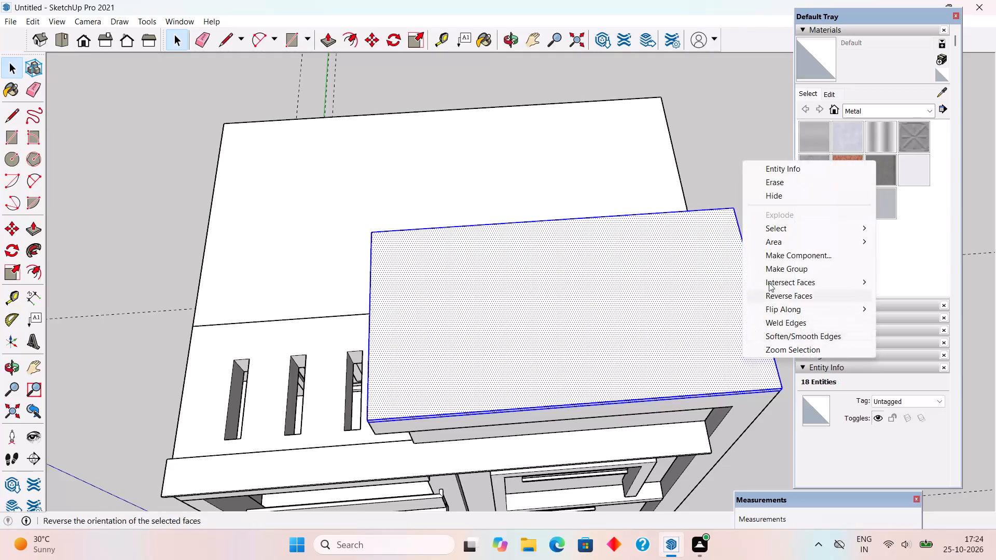
{"action": "left_click", "coordinate": [784, 266]}
Open the roof cap group and extend its long front face 2" outward as an overhang.
{"action": "scroll", "coordinate": [740, 341], "scroll_direction": "down", "scroll_amount": 1}
{"action": "middle_click_drag", "start_coordinate": [740, 341], "coordinate": [745, 209]}
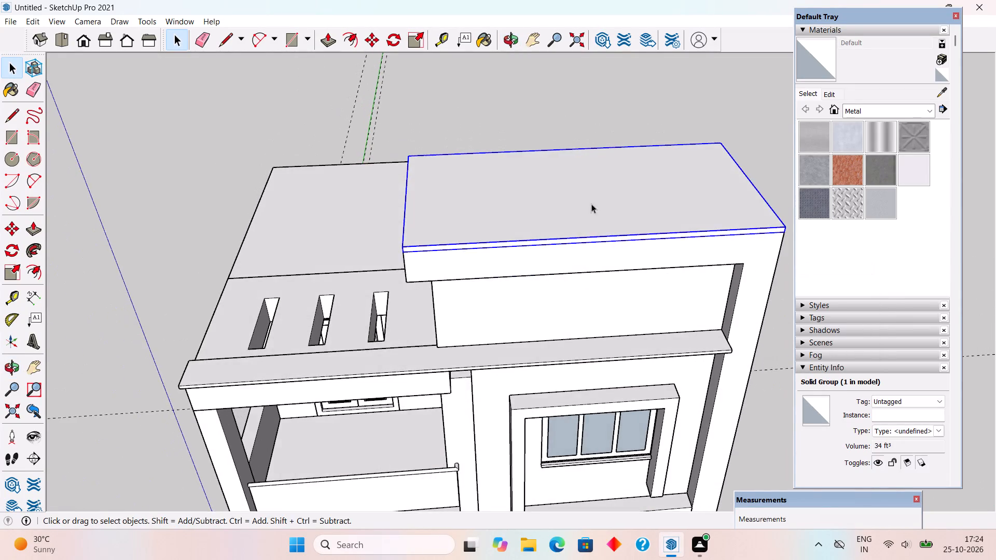
{"action": "scroll", "coordinate": [434, 232], "scroll_direction": "up", "scroll_amount": 5}
{"action": "middle_click_drag", "start_coordinate": [433, 236], "coordinate": [529, 210]}
{"action": "triple_click", "coordinate": [530, 209]}
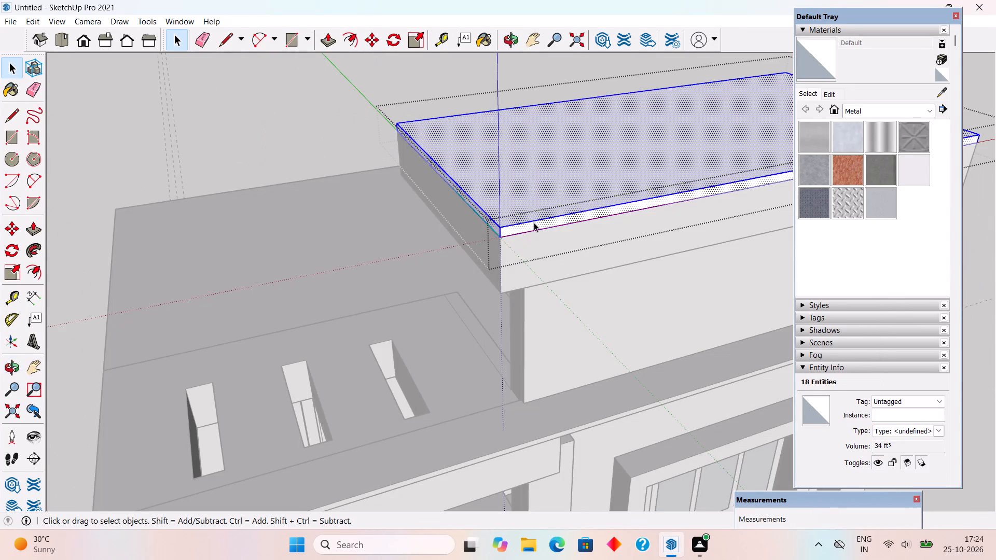
{"action": "key", "text": "p"}
{"action": "left_click", "coordinate": [534, 223]}
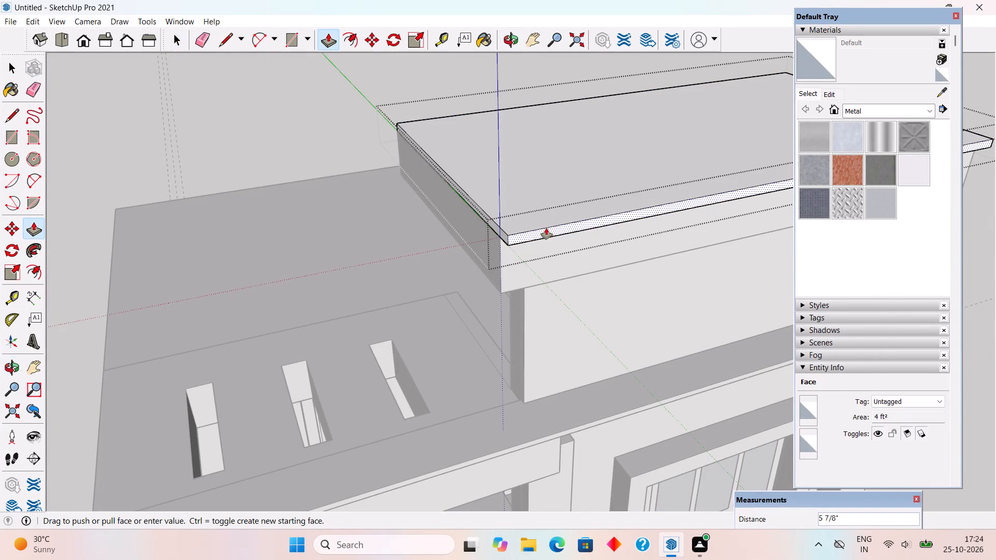
{"action": "type", "text": "2\""}
{"action": "key", "text": "Return"}
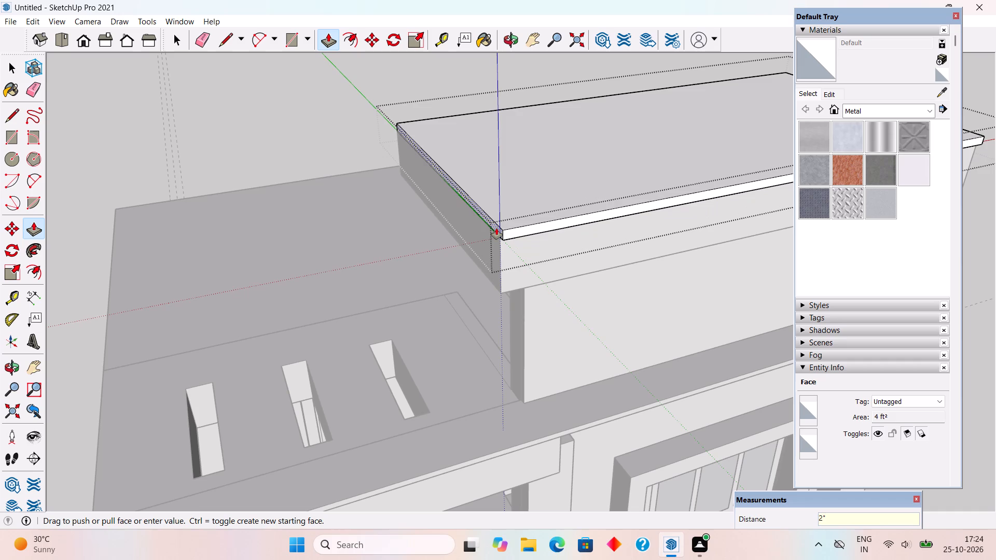
Extend the roof cap's two end faces and rear face outward by the same 2" and close the group.
{"action": "left_click", "coordinate": [496, 228]}
{"action": "left_click", "coordinate": [496, 228]}
{"action": "scroll", "coordinate": [333, 245], "scroll_direction": "down", "scroll_amount": 8}
{"action": "middle_click_drag", "start_coordinate": [858, 207], "coordinate": [667, 190]}
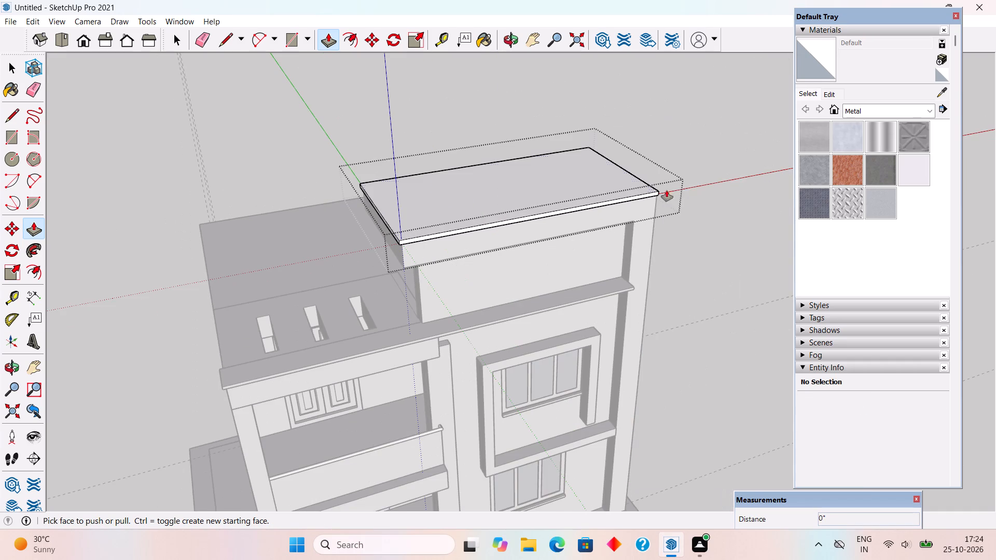
{"action": "middle_click_drag", "start_coordinate": [667, 190], "coordinate": [641, 190]}
{"action": "middle_click_drag", "start_coordinate": [685, 190], "coordinate": [342, 199]}
{"action": "scroll", "coordinate": [570, 218], "scroll_direction": "up", "scroll_amount": 4}
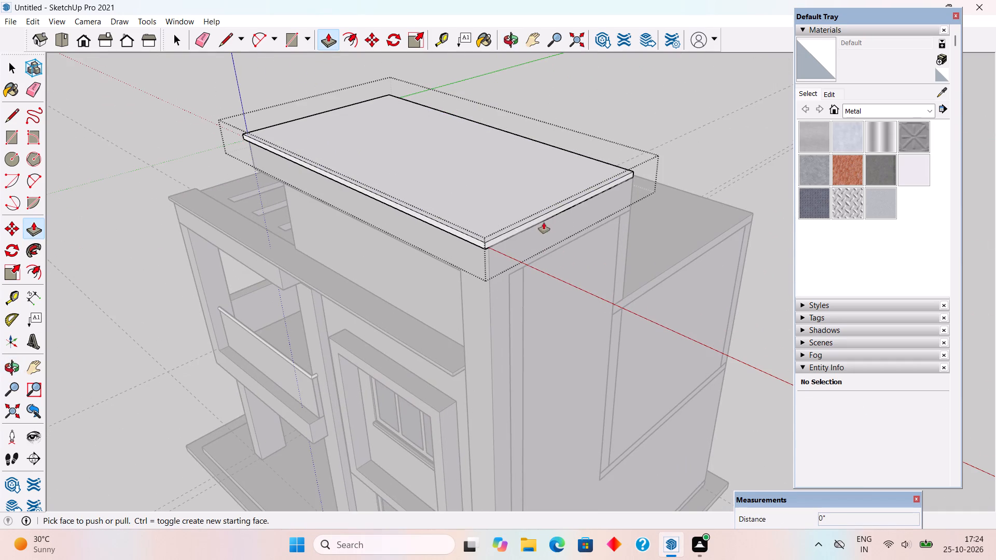
{"action": "double_click", "coordinate": [517, 232]}
{"action": "middle_click_drag", "start_coordinate": [554, 226], "coordinate": [300, 256]}
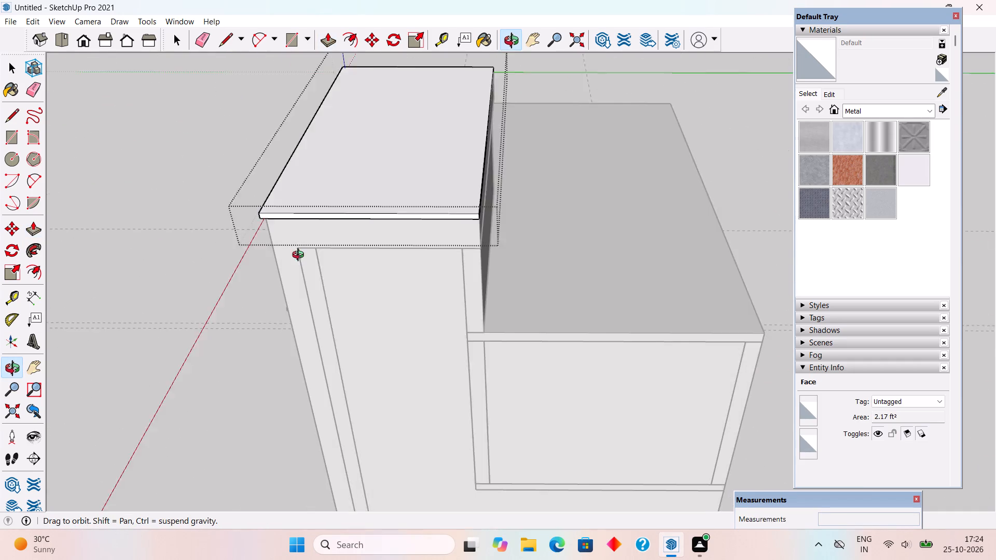
{"action": "middle_click_drag", "start_coordinate": [300, 256], "coordinate": [292, 256]}
{"action": "scroll", "coordinate": [489, 197], "scroll_direction": "up", "scroll_amount": 5}
{"action": "scroll", "coordinate": [440, 194], "scroll_direction": "up", "scroll_amount": 4}
{"action": "left_click", "coordinate": [455, 204]}
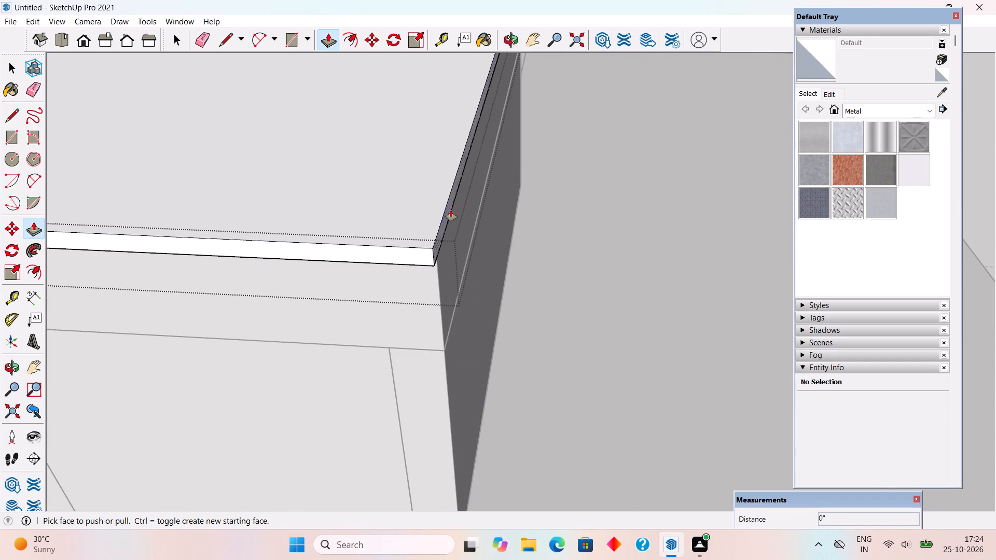
{"action": "double_click", "coordinate": [449, 213]}
{"action": "key", "text": "space"}
{"action": "scroll", "coordinate": [449, 212], "scroll_direction": "down", "scroll_amount": 8}
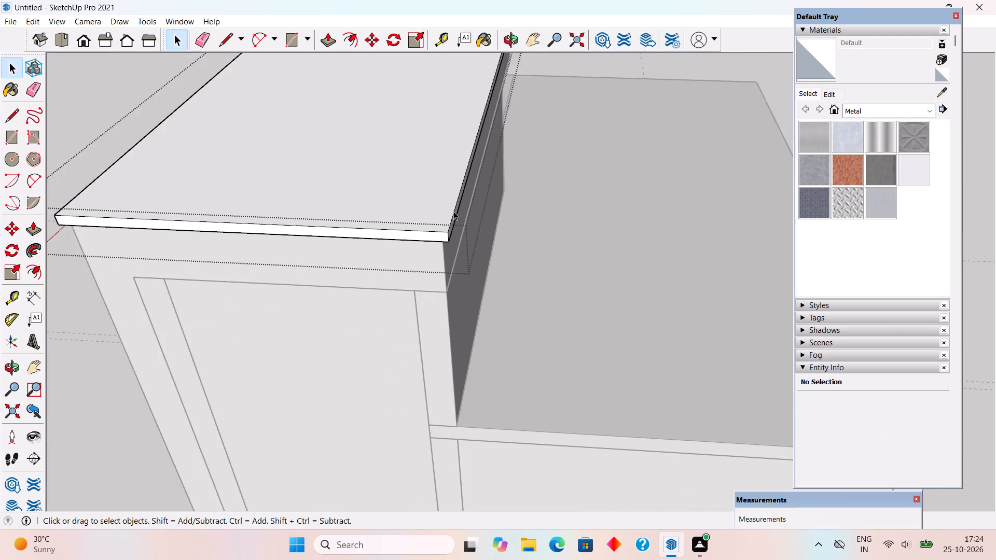
{"action": "scroll", "coordinate": [453, 211], "scroll_direction": "down", "scroll_amount": 4}
{"action": "left_click", "coordinate": [213, 290]}
Examine the house from the front, below, side and above, checking the roof cap overhang and the facade.
{"action": "middle_click_drag", "start_coordinate": [284, 300], "coordinate": [630, 257]}
{"action": "scroll", "coordinate": [630, 257], "scroll_direction": "down", "scroll_amount": 4}
{"action": "middle_click_drag", "start_coordinate": [558, 292], "coordinate": [700, 184]}
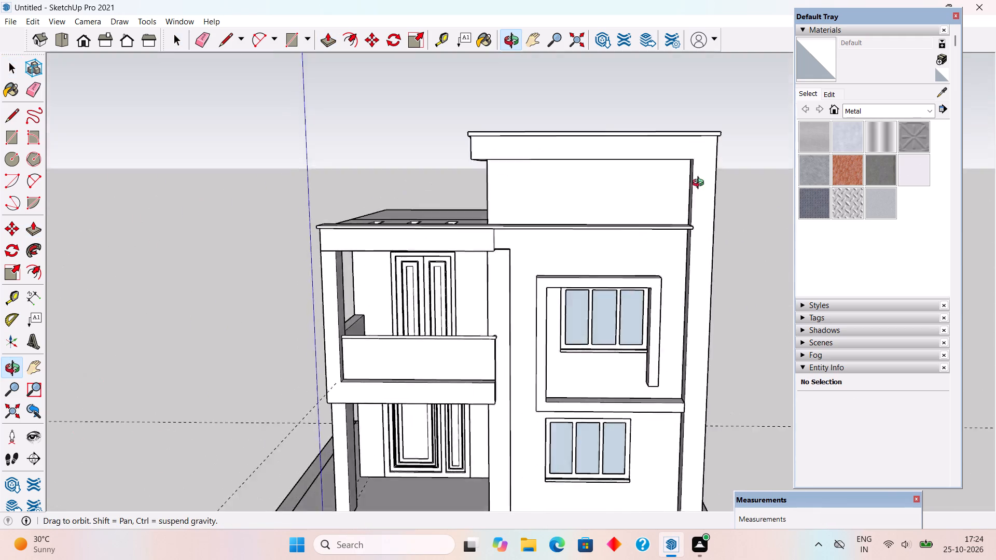
{"action": "middle_click_drag", "start_coordinate": [700, 184], "coordinate": [743, 92]}
{"action": "scroll", "coordinate": [650, 198], "scroll_direction": "up", "scroll_amount": 3}
{"action": "middle_click_drag", "start_coordinate": [606, 177], "coordinate": [574, 157]}
{"action": "scroll", "coordinate": [574, 157], "scroll_direction": "down", "scroll_amount": 5}
{"action": "middle_click_drag", "start_coordinate": [570, 151], "coordinate": [618, 181]}
{"action": "scroll", "coordinate": [618, 181], "scroll_direction": "down", "scroll_amount": 2}
{"action": "middle_click_drag", "start_coordinate": [616, 192], "coordinate": [612, 200]}
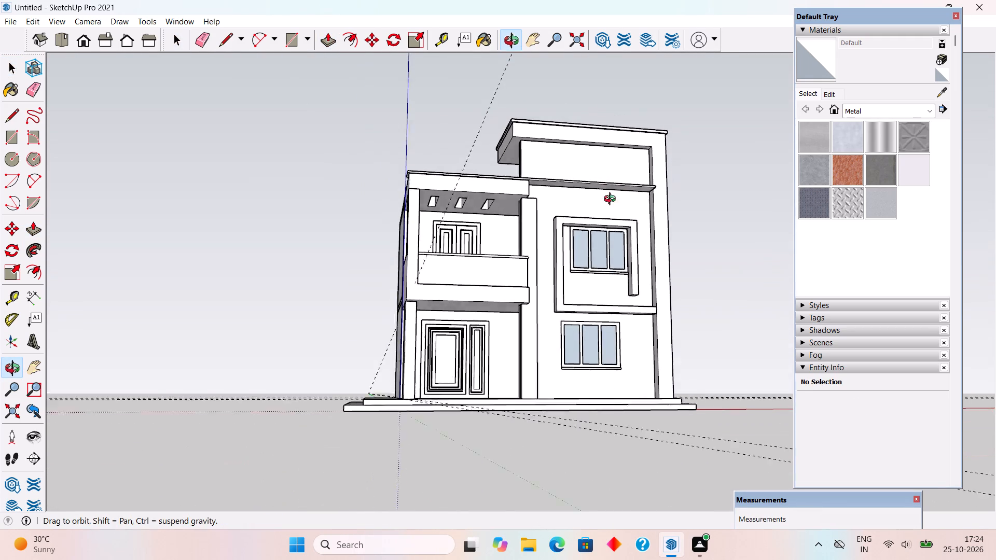
{"action": "middle_click_drag", "start_coordinate": [612, 200], "coordinate": [585, 282]}
{"action": "middle_click_drag", "start_coordinate": [670, 337], "coordinate": [641, 264]}
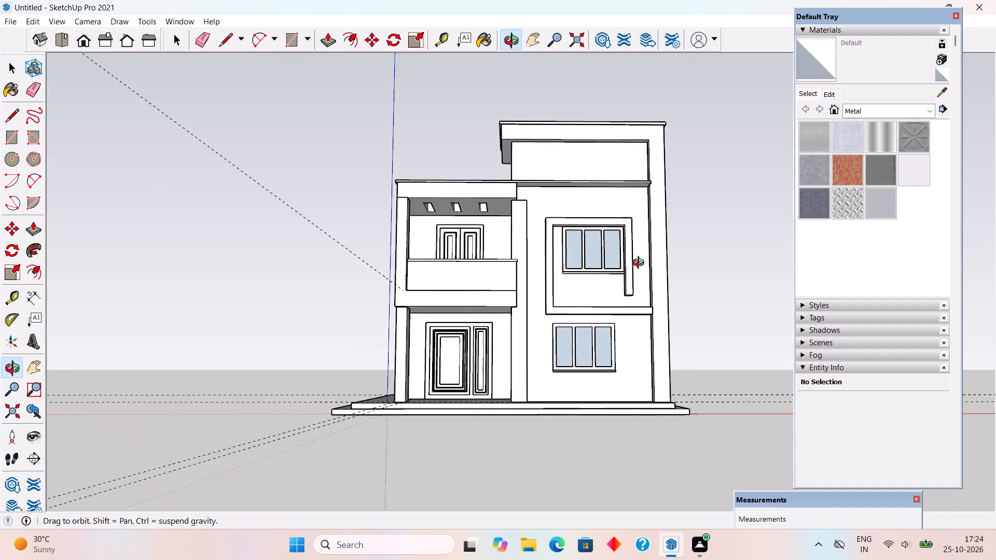
{"action": "middle_click_drag", "start_coordinate": [641, 264], "coordinate": [672, 244]}
{"action": "scroll", "coordinate": [672, 244], "scroll_direction": "up", "scroll_amount": 2}
{"action": "scroll", "coordinate": [677, 191], "scroll_direction": "up", "scroll_amount": 1}
{"action": "middle_click_drag", "start_coordinate": [677, 191], "coordinate": [411, 207]}
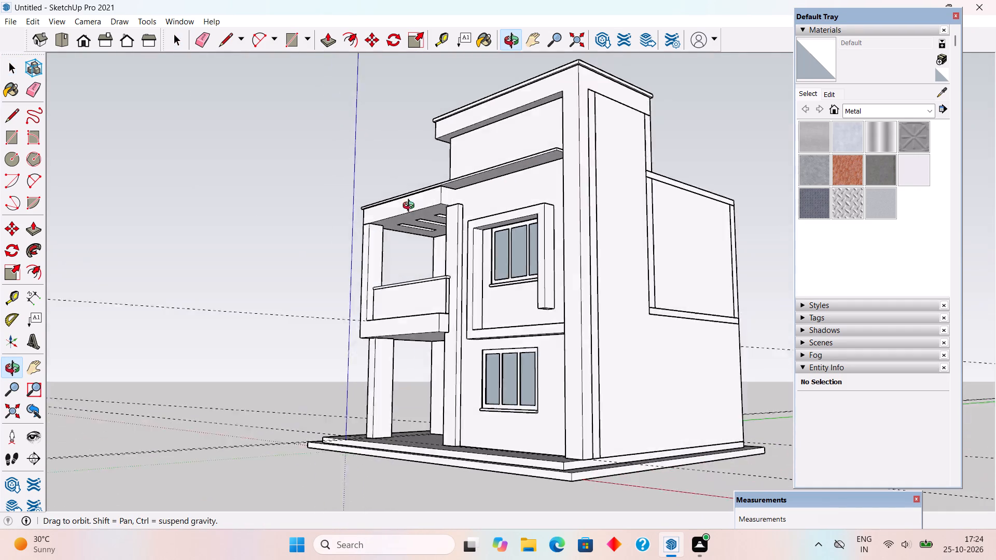
{"action": "middle_click_drag", "start_coordinate": [411, 207], "coordinate": [690, 329]}
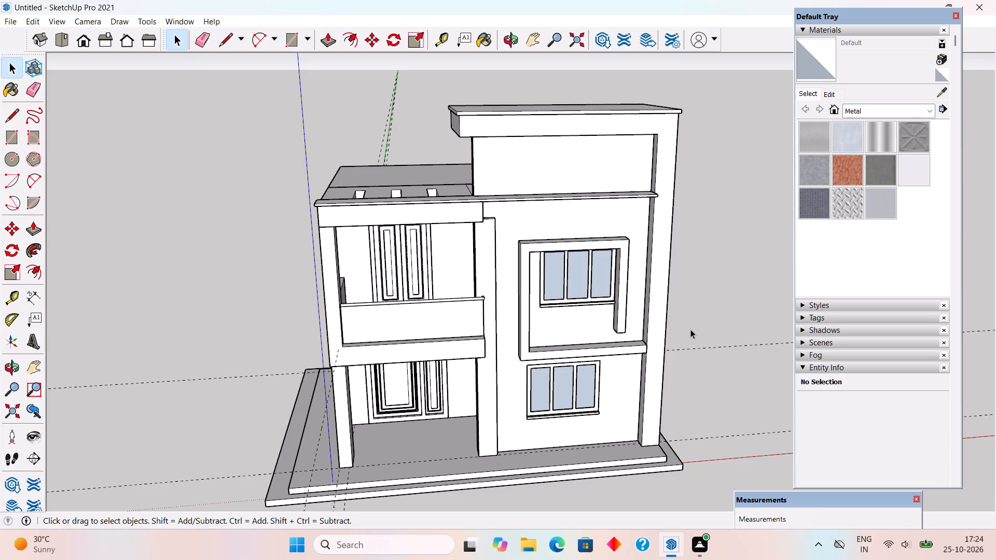
{"action": "scroll", "coordinate": [686, 331], "scroll_direction": "down", "scroll_amount": 2}
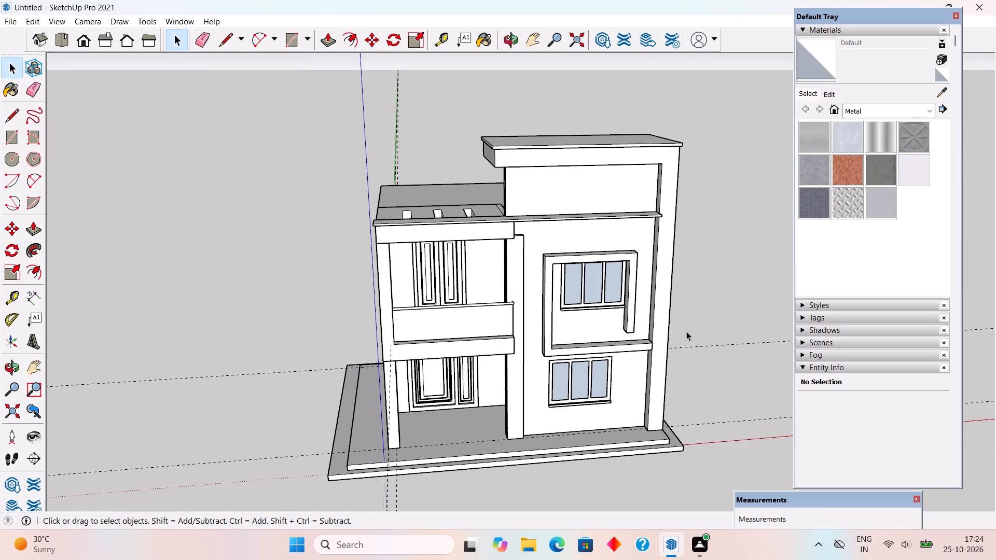
Place a guide on the porch floor 3" outward from the inner guide between the side wall and the corner pillar.
{"action": "middle_click_drag", "start_coordinate": [654, 354], "coordinate": [616, 267]}
{"action": "scroll", "coordinate": [608, 395], "scroll_direction": "up", "scroll_amount": 2}
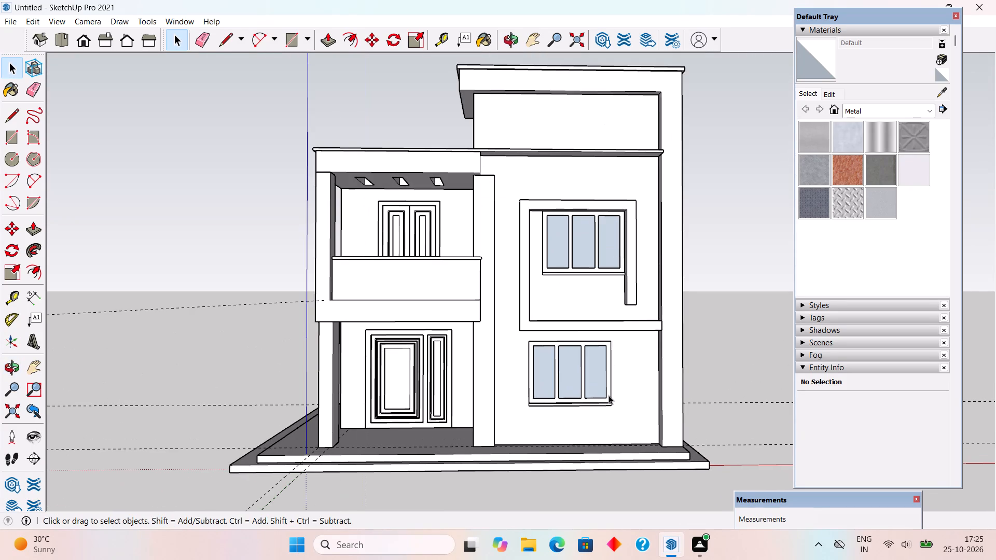
{"action": "middle_click_drag", "start_coordinate": [371, 418], "coordinate": [476, 470]}
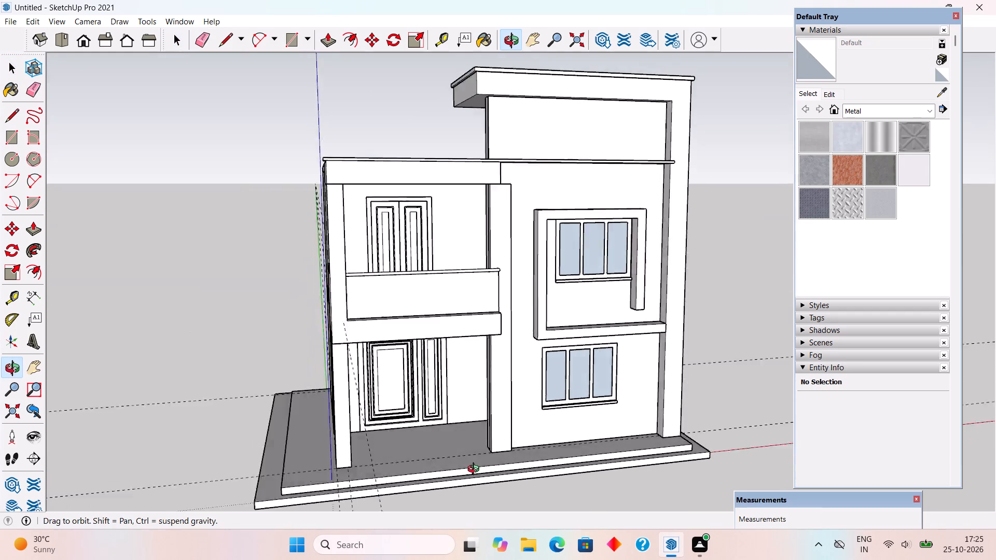
{"action": "middle_click_drag", "start_coordinate": [476, 470], "coordinate": [648, 472]}
{"action": "scroll", "coordinate": [535, 268], "scroll_direction": "up", "scroll_amount": 2}
{"action": "scroll", "coordinate": [533, 240], "scroll_direction": "down", "scroll_amount": 5}
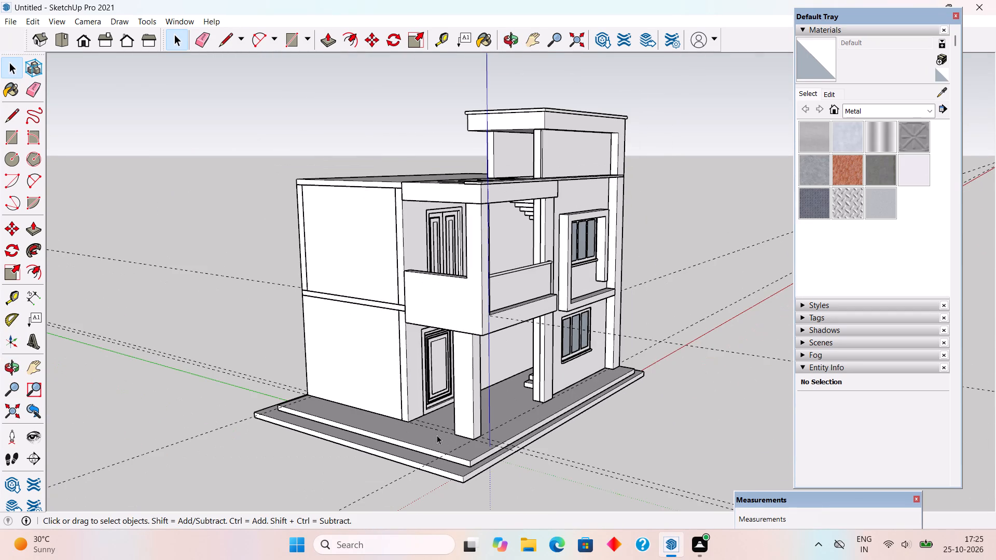
{"action": "scroll", "coordinate": [437, 435], "scroll_direction": "up", "scroll_amount": 6}
{"action": "middle_click_drag", "start_coordinate": [437, 436], "coordinate": [523, 511]}
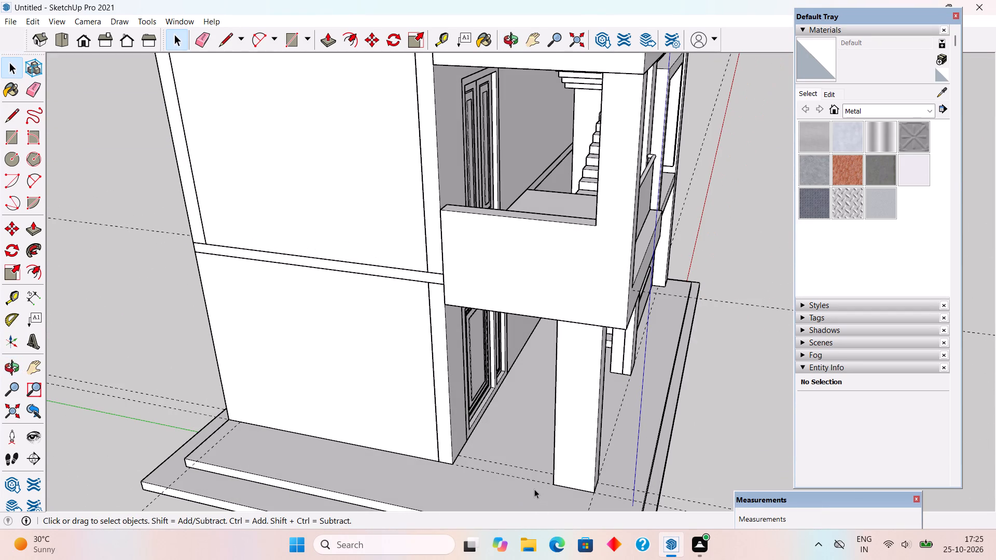
{"action": "scroll", "coordinate": [530, 488], "scroll_direction": "up", "scroll_amount": 5}
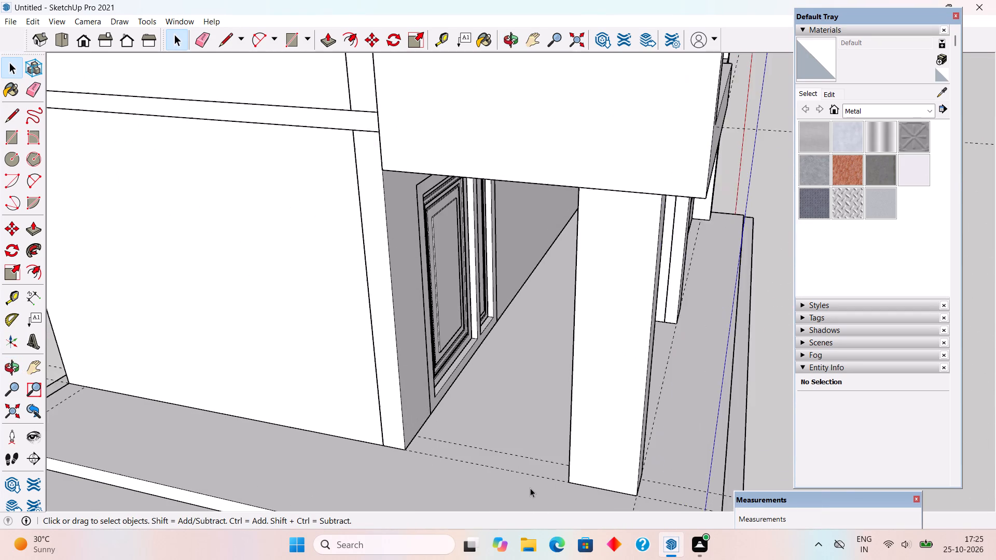
{"action": "scroll", "coordinate": [530, 488], "scroll_direction": "up", "scroll_amount": 9}
{"action": "key", "text": "t"}
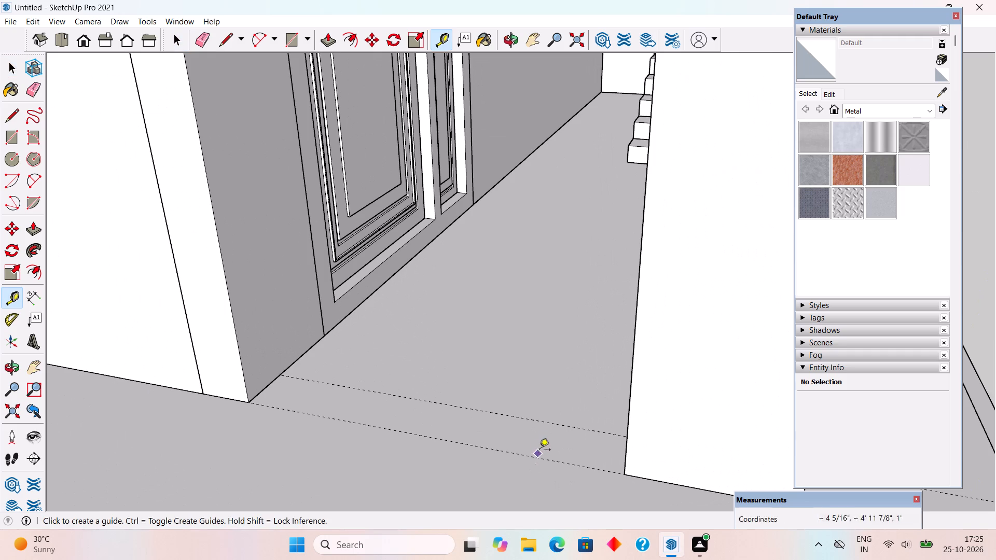
{"action": "left_click", "coordinate": [553, 424]}
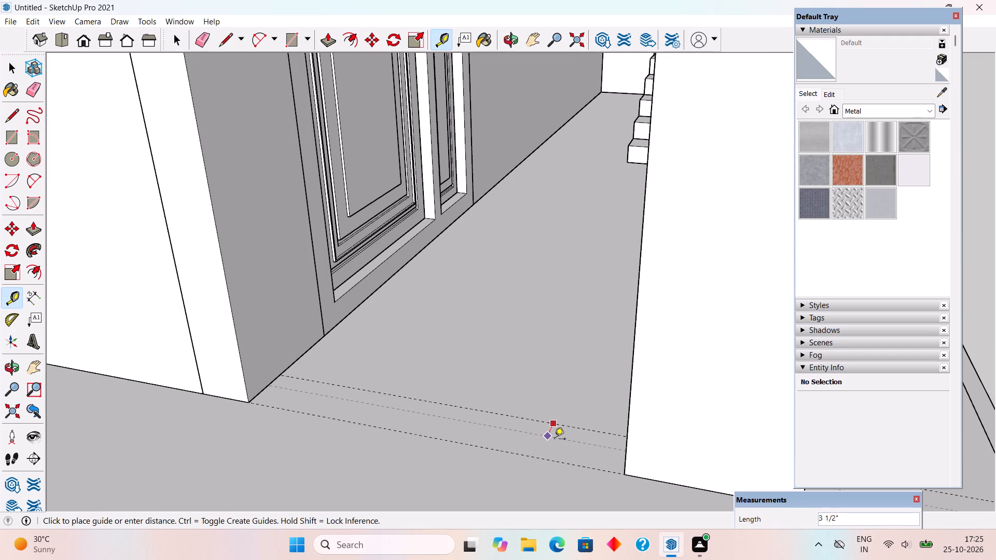
{"action": "key", "text": "3"}
{"action": "key", "text": "shift+quotedbl"}
{"action": "key", "text": "Return"}
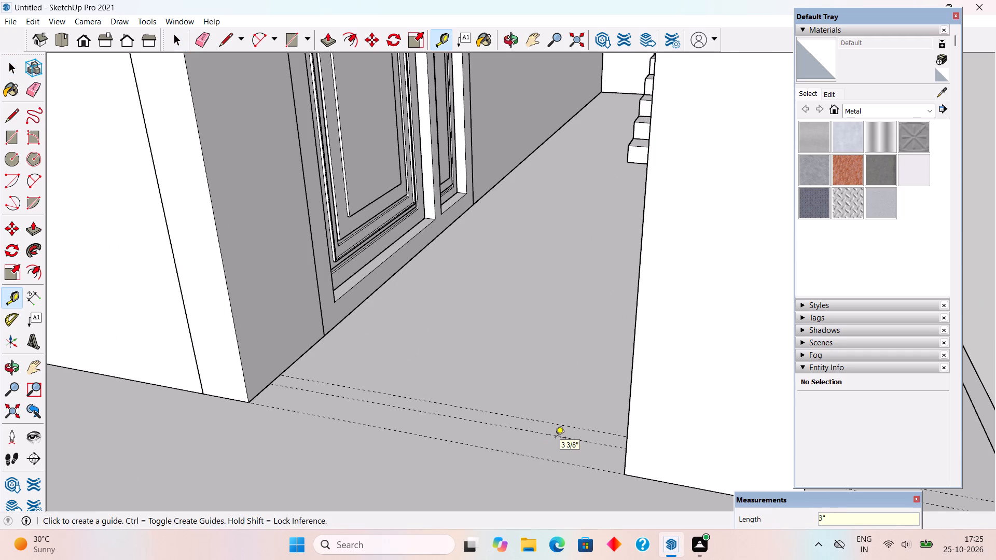
Draw a 6" by 5' 3" rectangle between the side wall and corner pillar and pull it up 4' as a low wall.
{"action": "key", "text": "r"}
{"action": "left_click", "coordinate": [270, 384]}
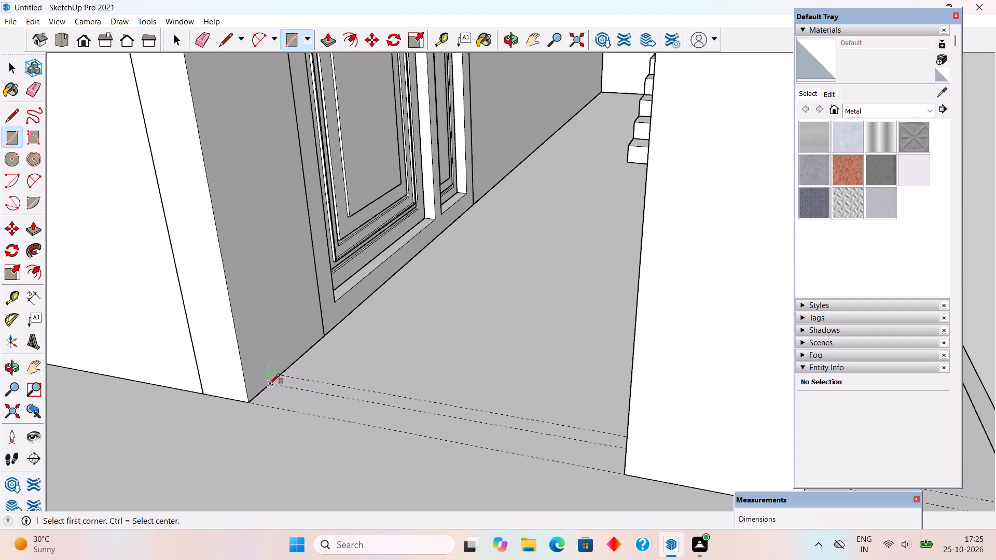
{"action": "left_click", "coordinate": [627, 473]}
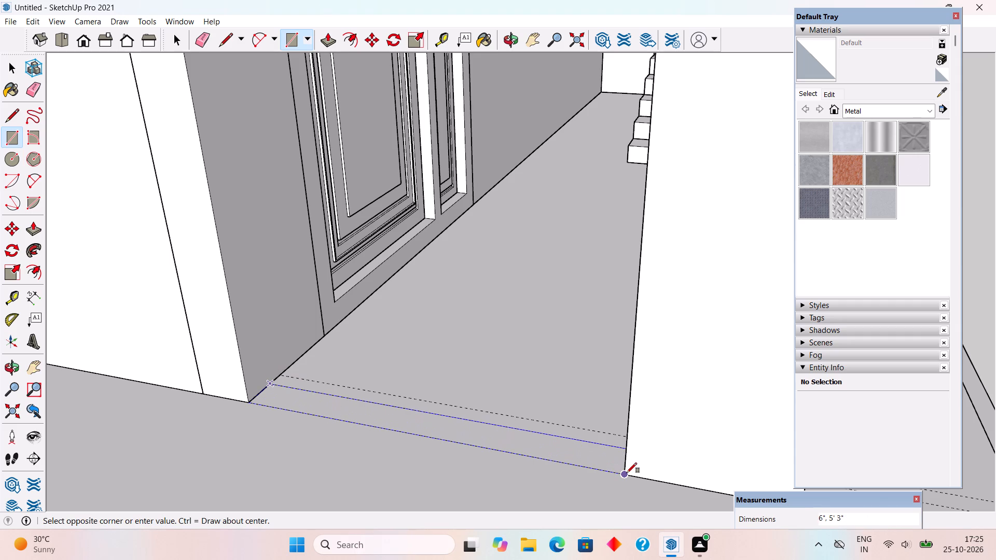
{"action": "key", "text": "p"}
{"action": "left_click", "coordinate": [610, 454]}
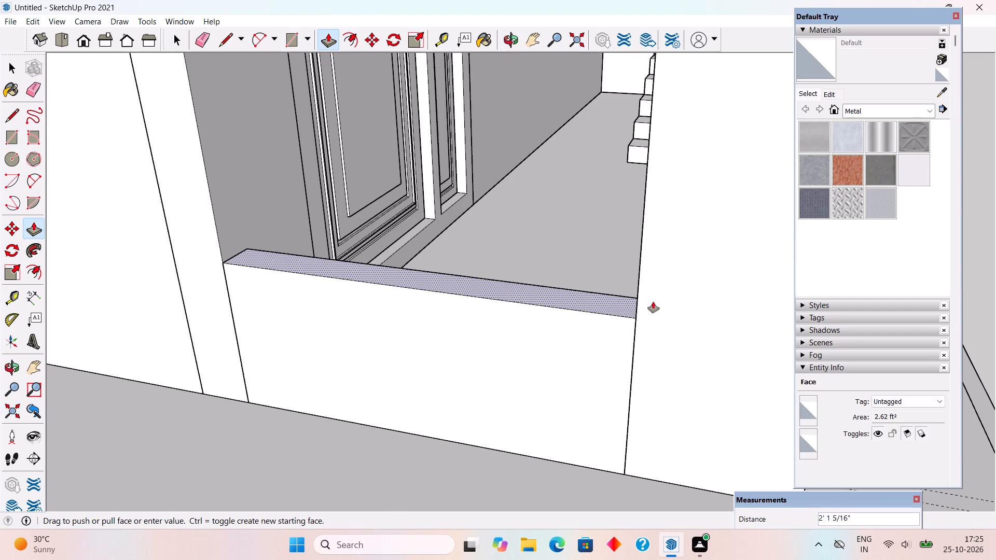
{"action": "key", "text": "5"}
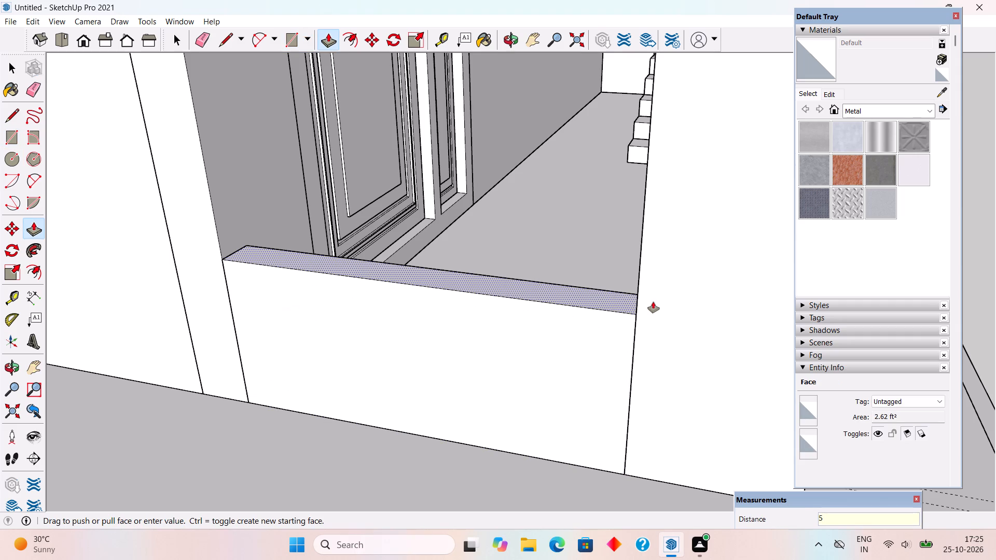
{"action": "key", "text": "BackSpace"}
{"action": "type", "text": "4'"}
{"action": "key", "text": "Return"}
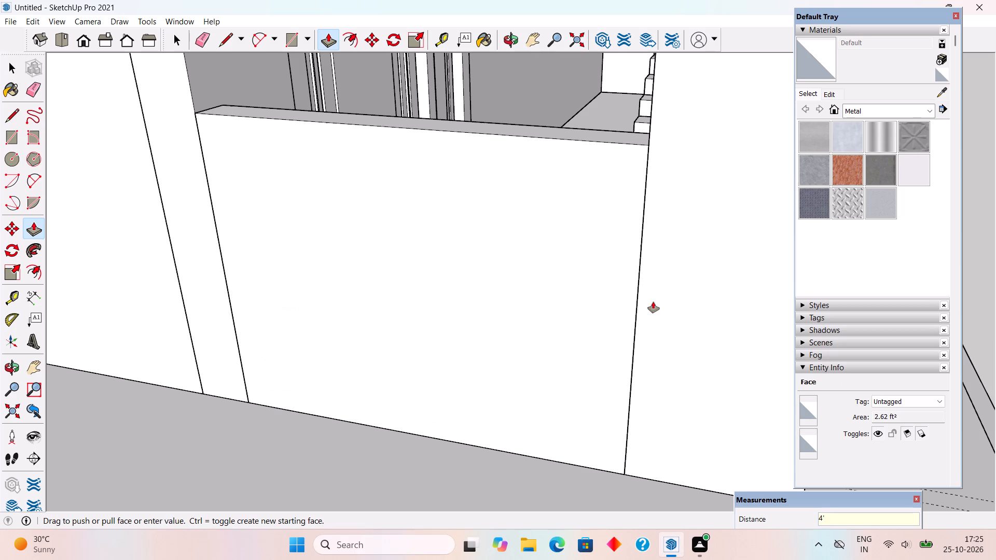
Make the new low porch side wall a group and deselect it.
{"action": "key", "text": "space"}
{"action": "triple_click", "coordinate": [597, 262]}
{"action": "right_click", "coordinate": [597, 262]}
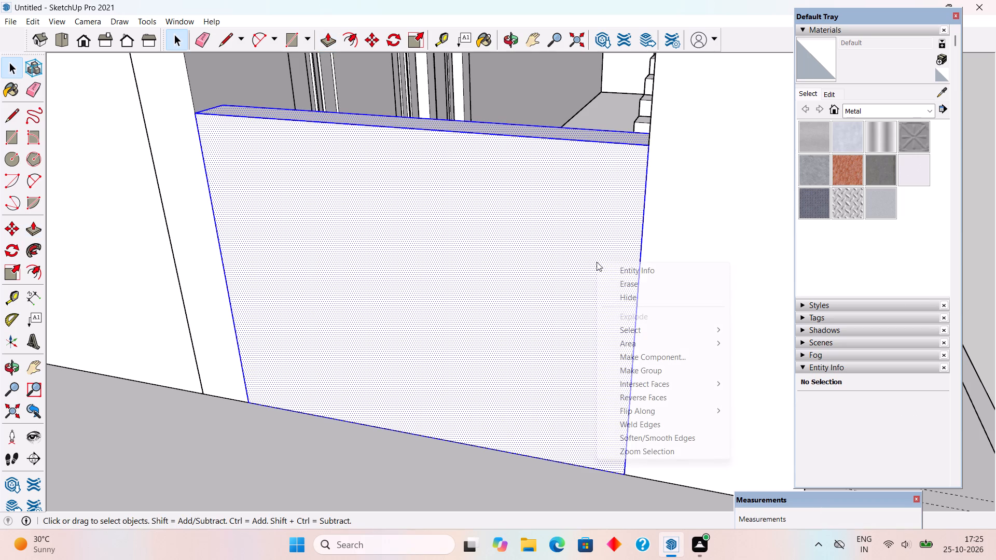
{"action": "left_click", "coordinate": [639, 368]}
{"action": "scroll", "coordinate": [424, 354], "scroll_direction": "down", "scroll_amount": 11}
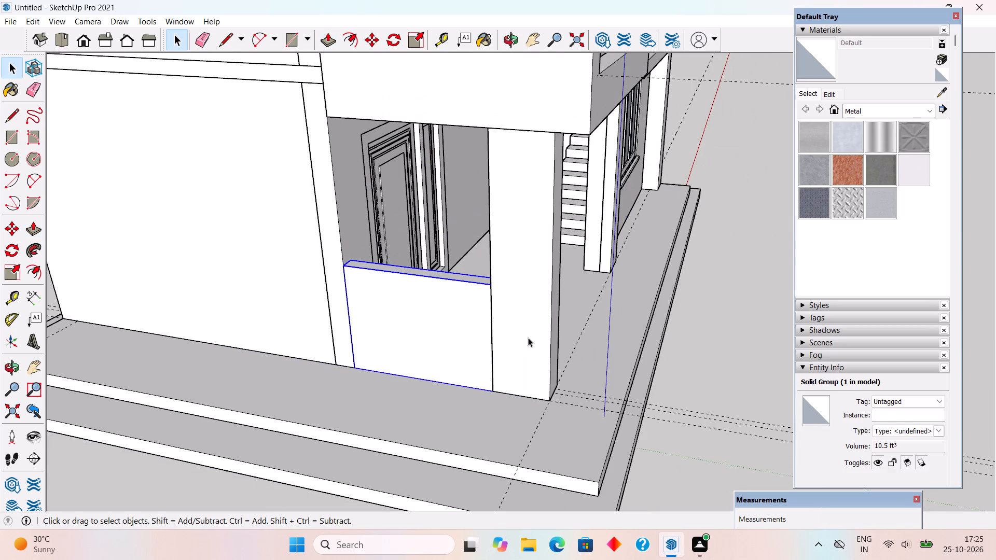
{"action": "left_click", "coordinate": [712, 380]}
Place a guide 11' from the corner pillar's outer-side guide, through the middle of the other porch pillar's front edge.
{"action": "middle_click_drag", "start_coordinate": [689, 345], "coordinate": [267, 222]}
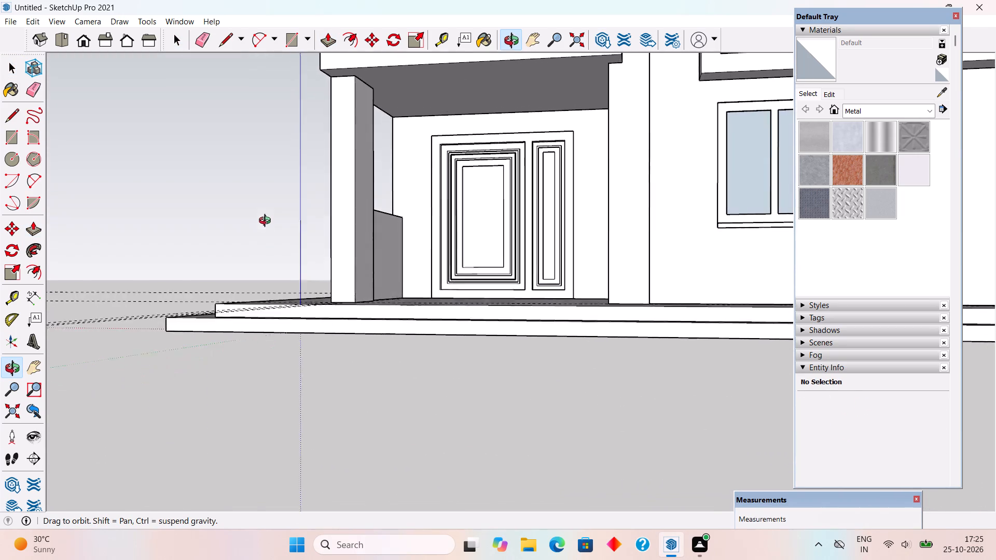
{"action": "middle_click_drag", "start_coordinate": [267, 222], "coordinate": [279, 217]}
{"action": "scroll", "coordinate": [279, 217], "scroll_direction": "up", "scroll_amount": 2}
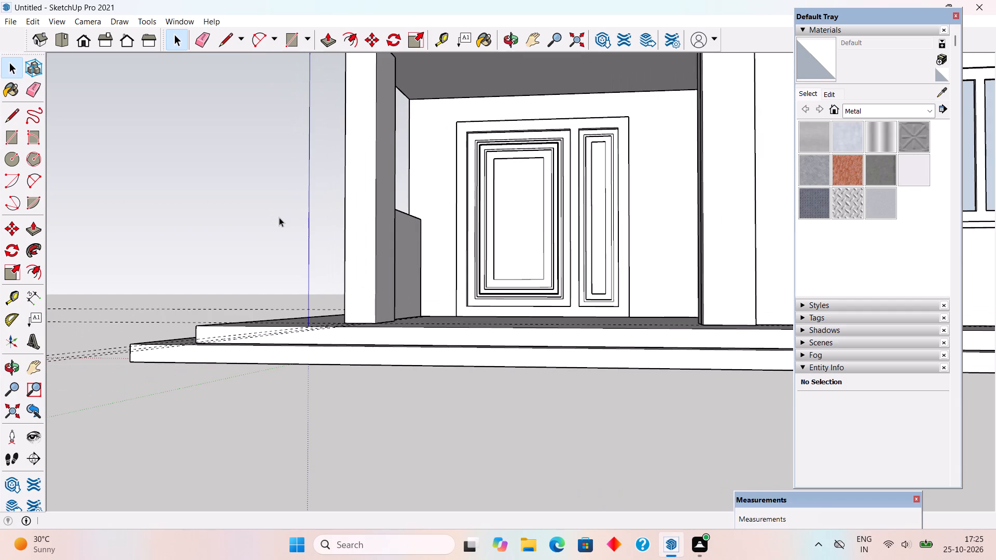
{"action": "middle_click_drag", "start_coordinate": [274, 253], "coordinate": [273, 340]}
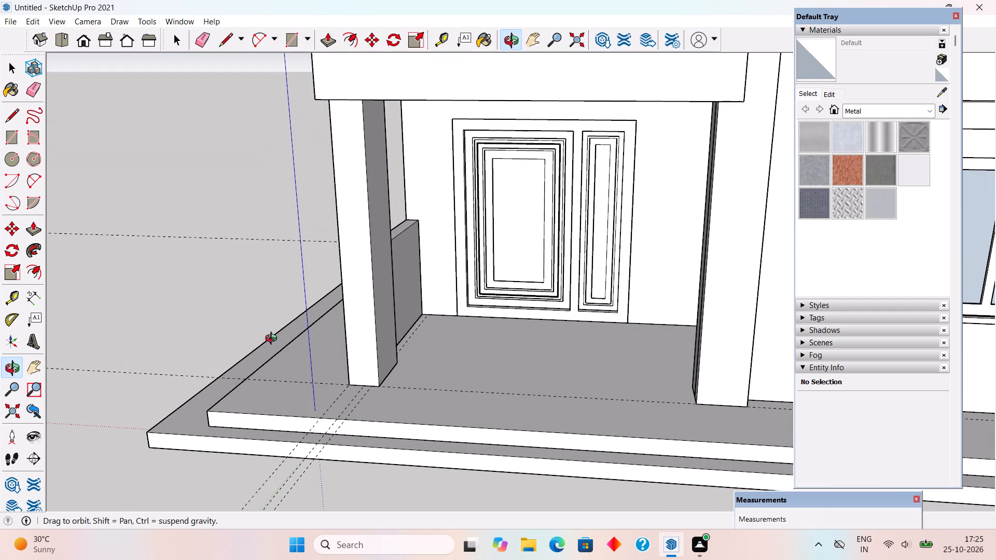
{"action": "middle_click_drag", "start_coordinate": [273, 340], "coordinate": [278, 323]}
{"action": "scroll", "coordinate": [279, 310], "scroll_direction": "up", "scroll_amount": 1}
{"action": "scroll", "coordinate": [290, 299], "scroll_direction": "down", "scroll_amount": 2}
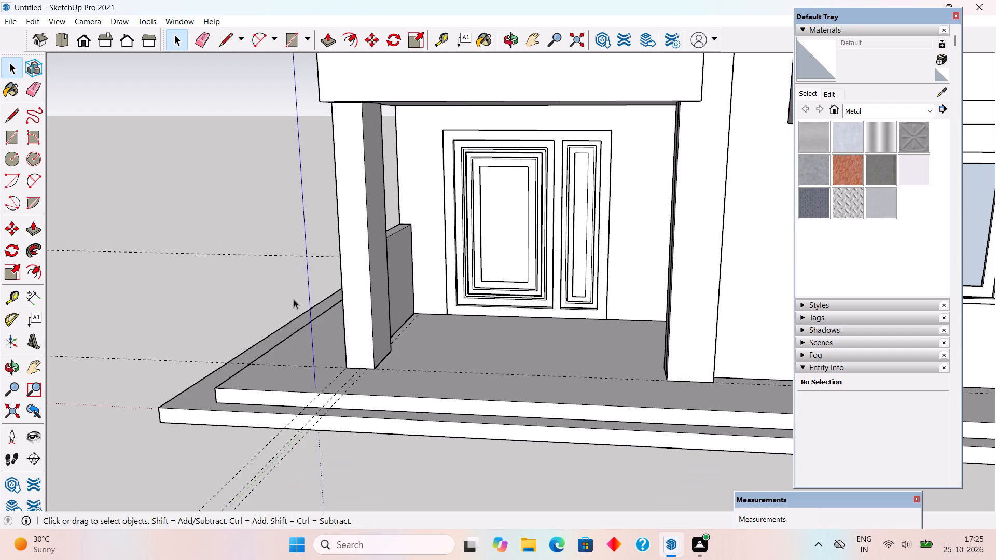
{"action": "scroll", "coordinate": [294, 299], "scroll_direction": "down", "scroll_amount": 1}
{"action": "middle_click_drag", "start_coordinate": [294, 326], "coordinate": [332, 418]}
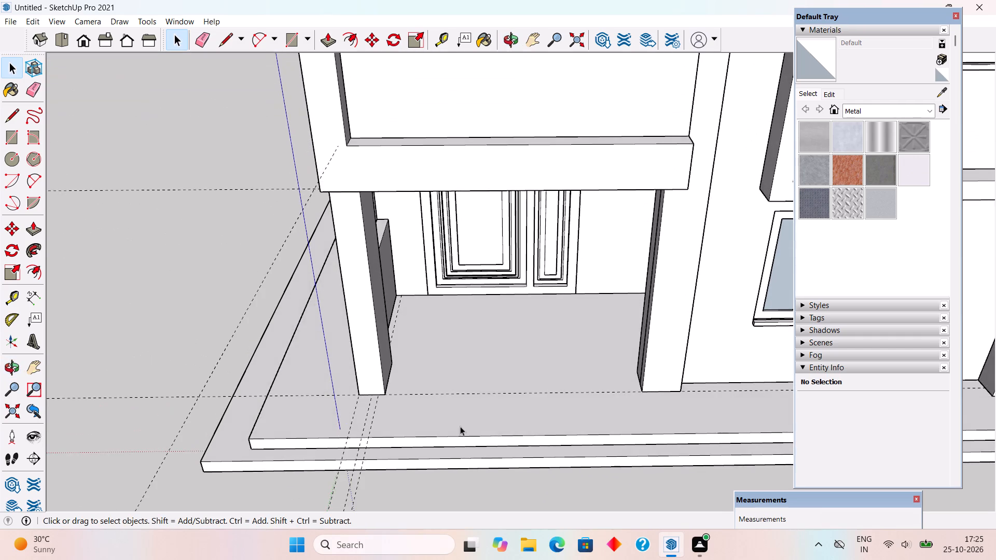
{"action": "scroll", "coordinate": [589, 397], "scroll_direction": "up", "scroll_amount": 2}
{"action": "middle_click_drag", "start_coordinate": [724, 402], "coordinate": [654, 406]}
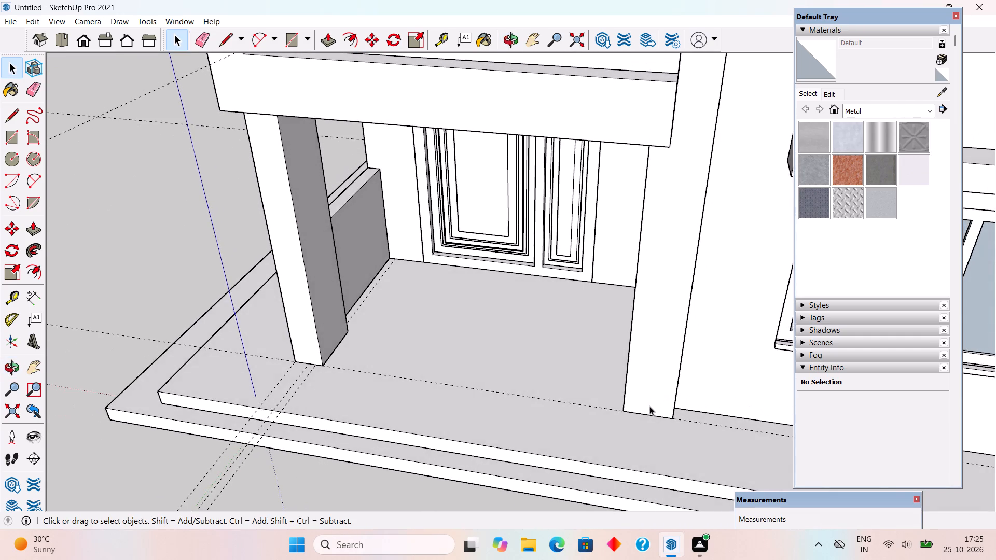
{"action": "scroll", "coordinate": [649, 406], "scroll_direction": "up", "scroll_amount": 6}
{"action": "key", "text": "t"}
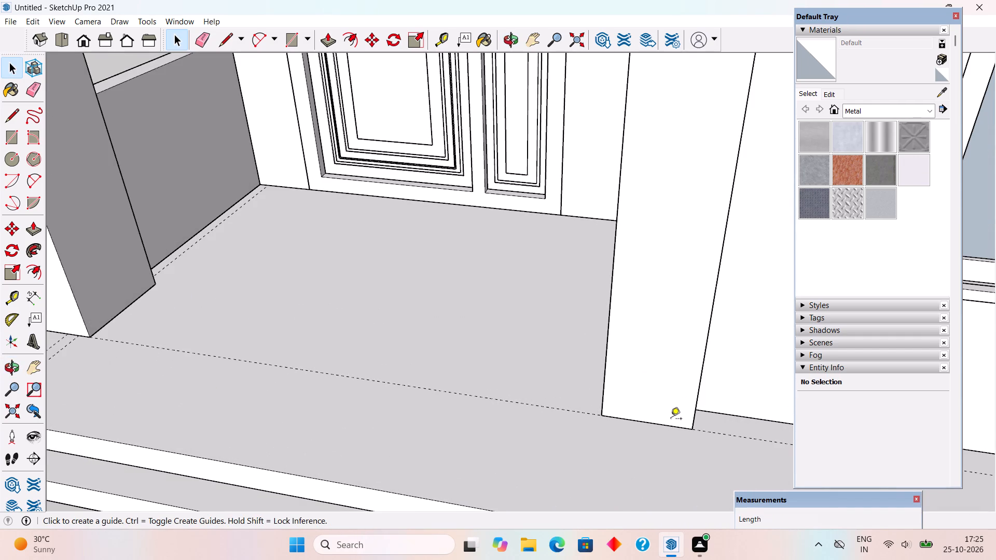
{"action": "scroll", "coordinate": [671, 419], "scroll_direction": "down", "scroll_amount": 4}
{"action": "left_click", "coordinate": [212, 389]}
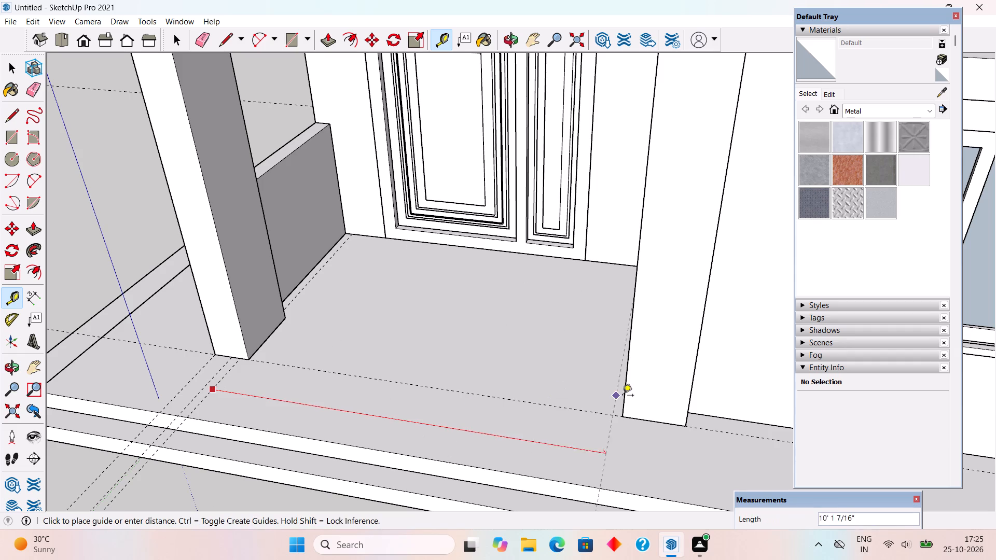
{"action": "left_click", "coordinate": [650, 418]}
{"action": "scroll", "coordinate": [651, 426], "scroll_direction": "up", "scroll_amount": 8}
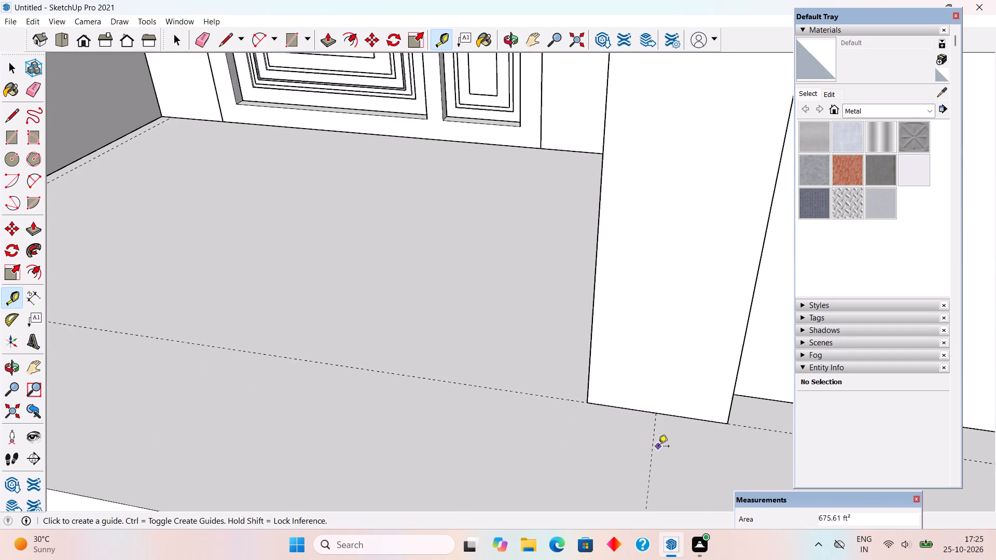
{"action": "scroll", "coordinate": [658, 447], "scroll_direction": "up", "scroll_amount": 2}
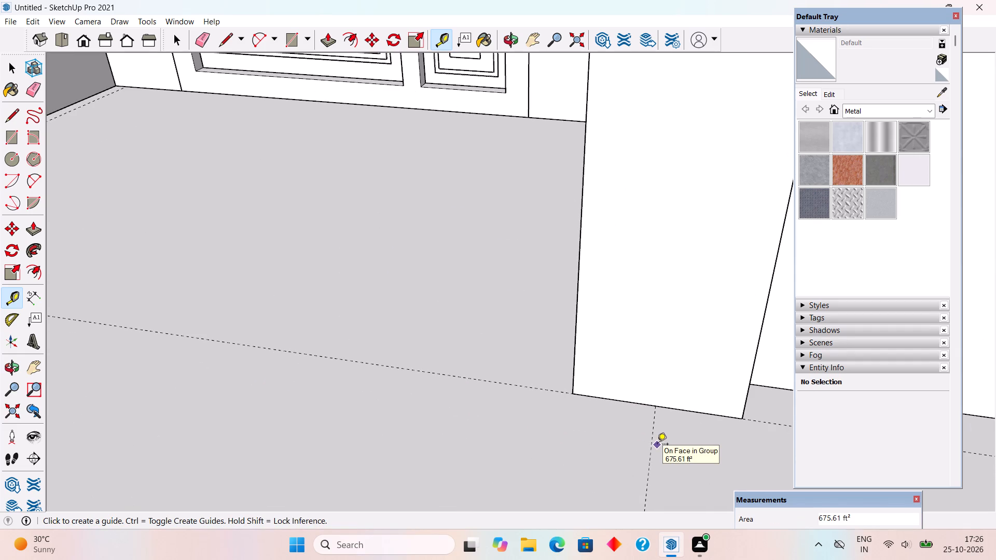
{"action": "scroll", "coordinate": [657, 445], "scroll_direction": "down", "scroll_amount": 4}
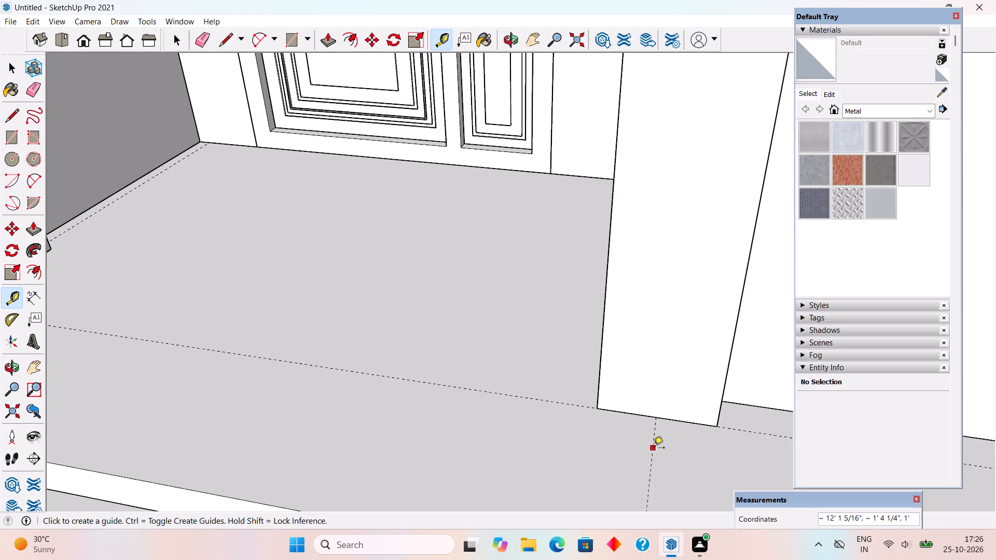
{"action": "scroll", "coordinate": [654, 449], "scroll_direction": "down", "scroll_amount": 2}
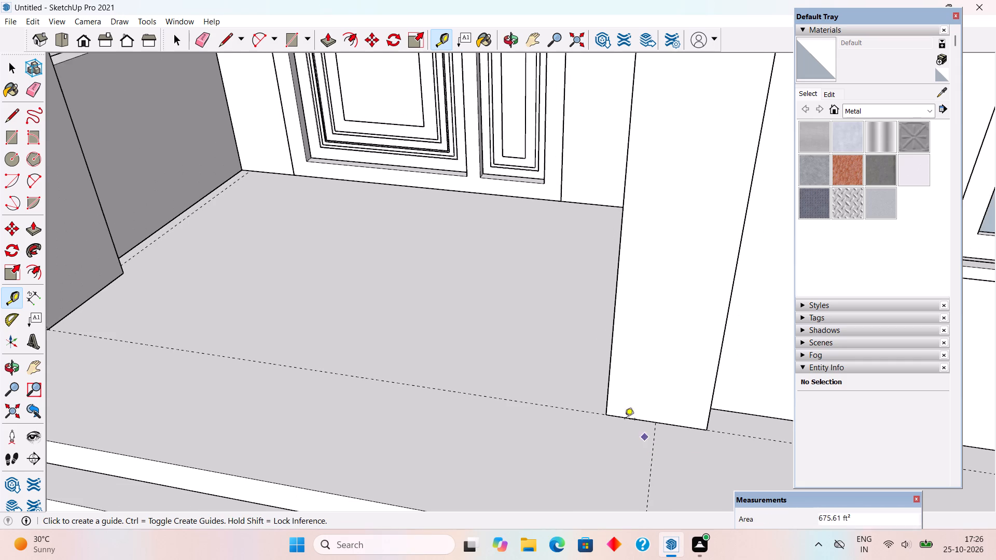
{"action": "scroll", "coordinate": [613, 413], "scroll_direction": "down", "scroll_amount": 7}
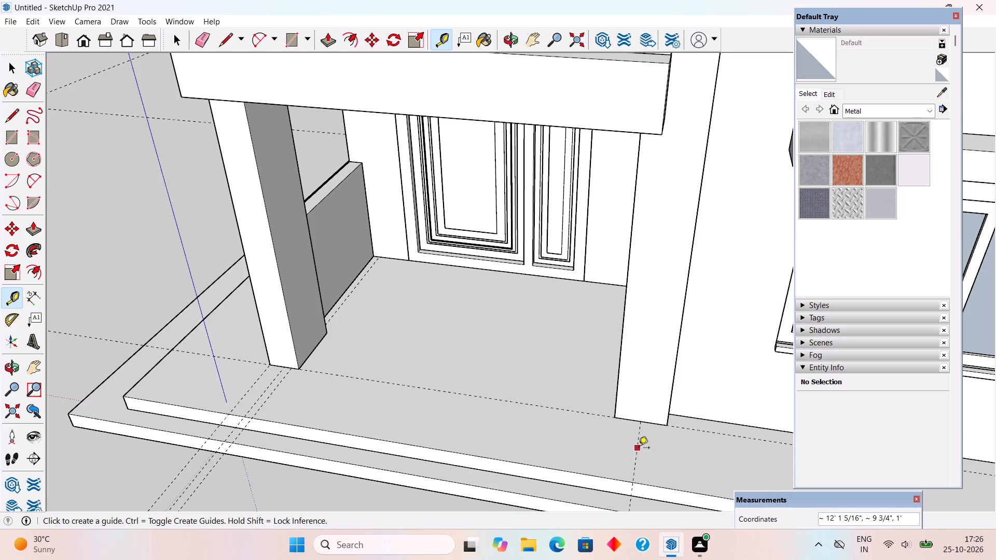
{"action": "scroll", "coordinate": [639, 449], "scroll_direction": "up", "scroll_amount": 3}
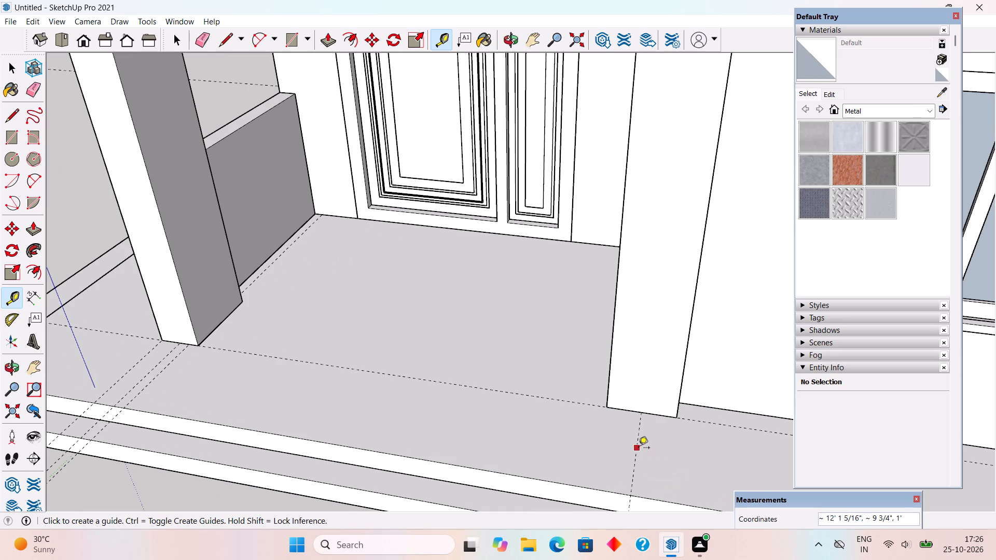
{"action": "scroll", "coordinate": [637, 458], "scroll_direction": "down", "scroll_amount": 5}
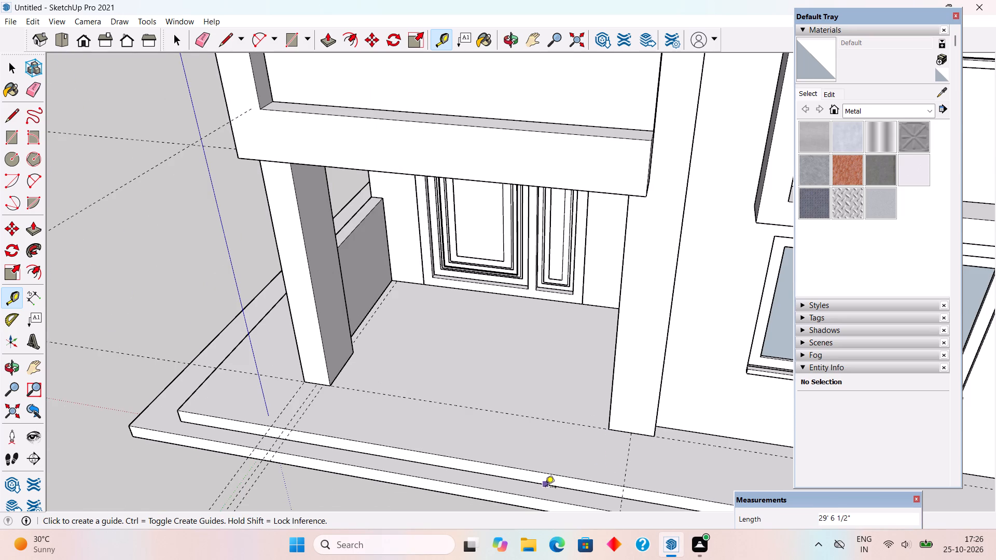
Place a guide 1' in front of the guide that runs along the porch pillars' front faces.
{"action": "scroll", "coordinate": [545, 488], "scroll_direction": "up", "scroll_amount": 3}
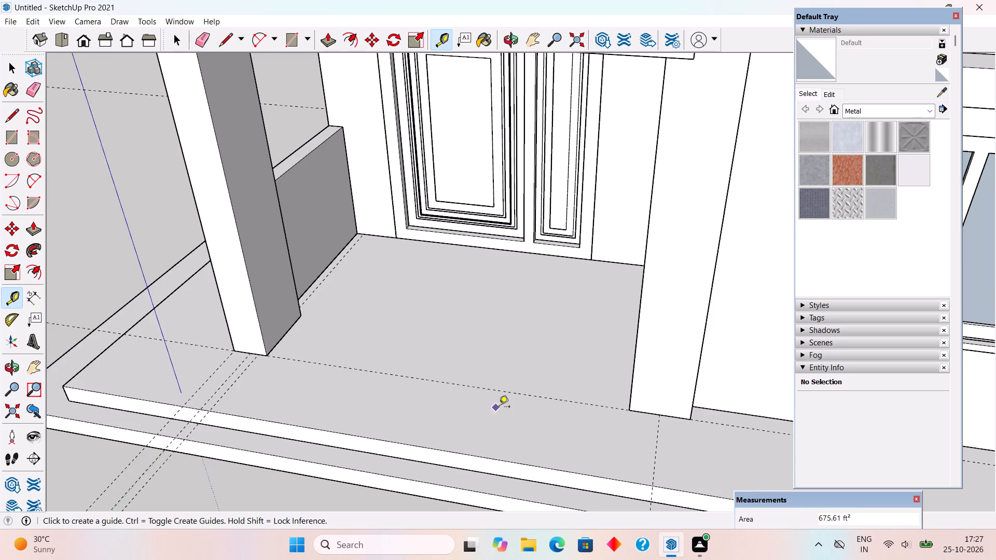
{"action": "scroll", "coordinate": [508, 408], "scroll_direction": "up", "scroll_amount": 1}
{"action": "left_click", "coordinate": [567, 400]}
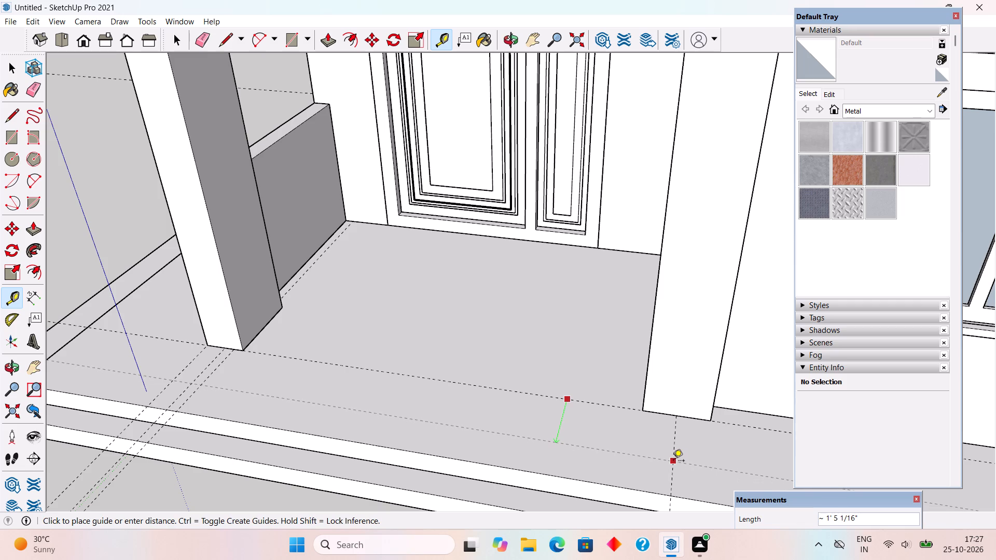
{"action": "type", "text": "1'"}
{"action": "key", "text": "Return"}
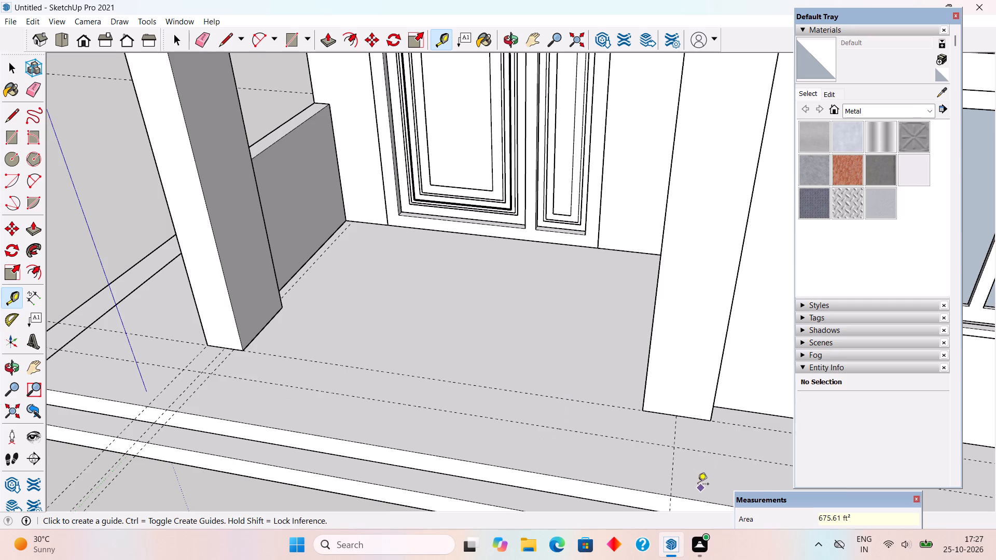
Place a guide through the second porch pillar's inner front corner, 9" from the guide through its front edge's middle.
{"action": "scroll", "coordinate": [698, 485], "scroll_direction": "up", "scroll_amount": 3}
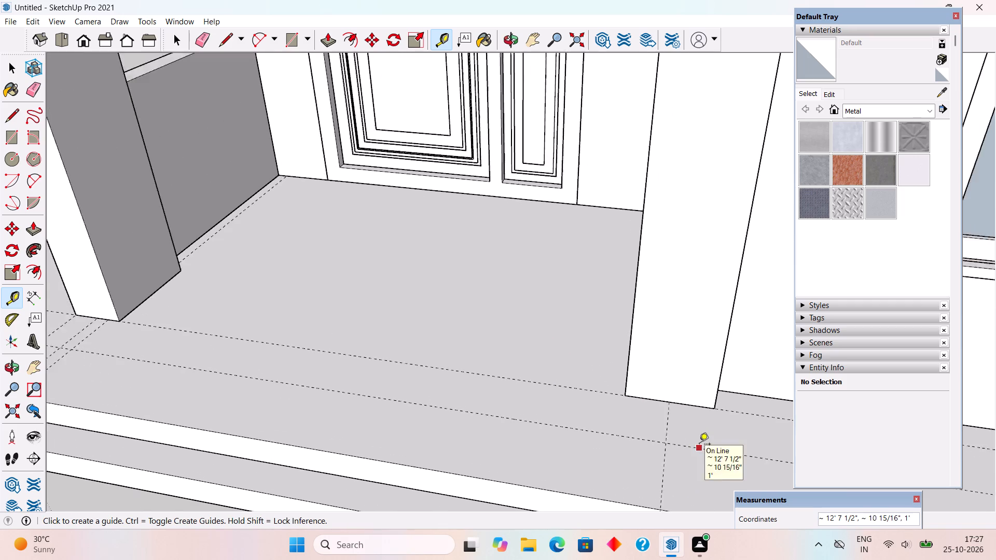
{"action": "scroll", "coordinate": [699, 445], "scroll_direction": "up", "scroll_amount": 1}
{"action": "left_click", "coordinate": [665, 416]}
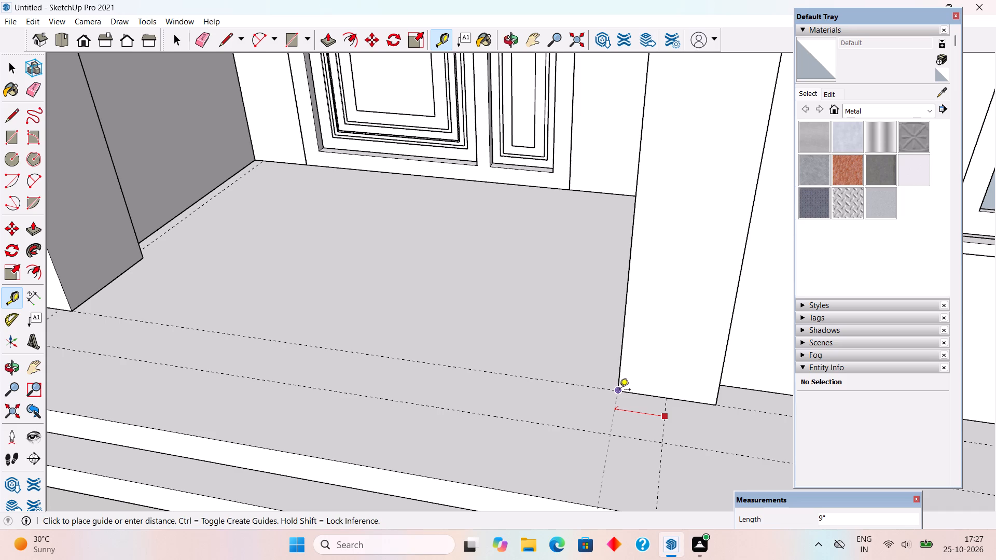
{"action": "left_click", "coordinate": [619, 390]}
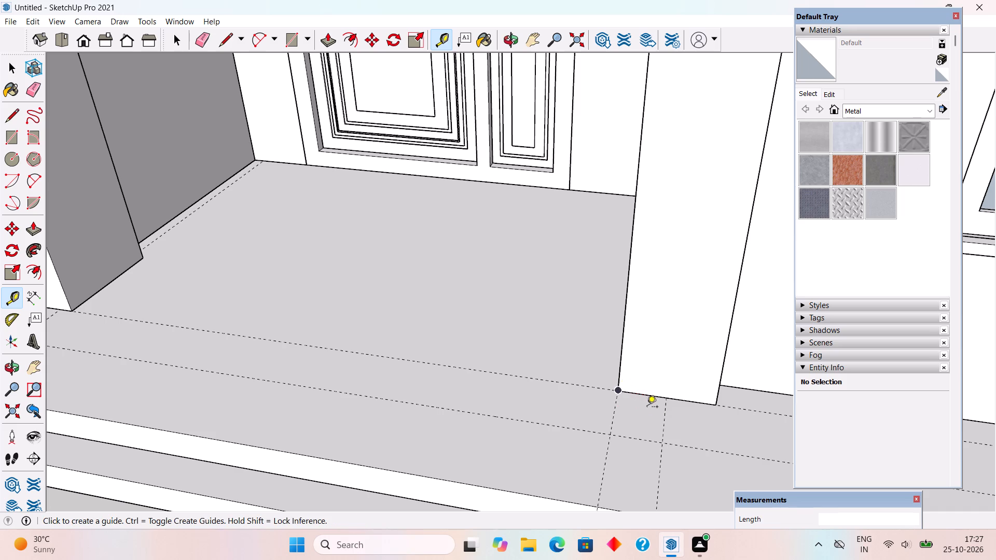
Place a guide 6" in front of the guide that runs 1' ahead of the porch pillars' front faces.
{"action": "left_click", "coordinate": [650, 441]}
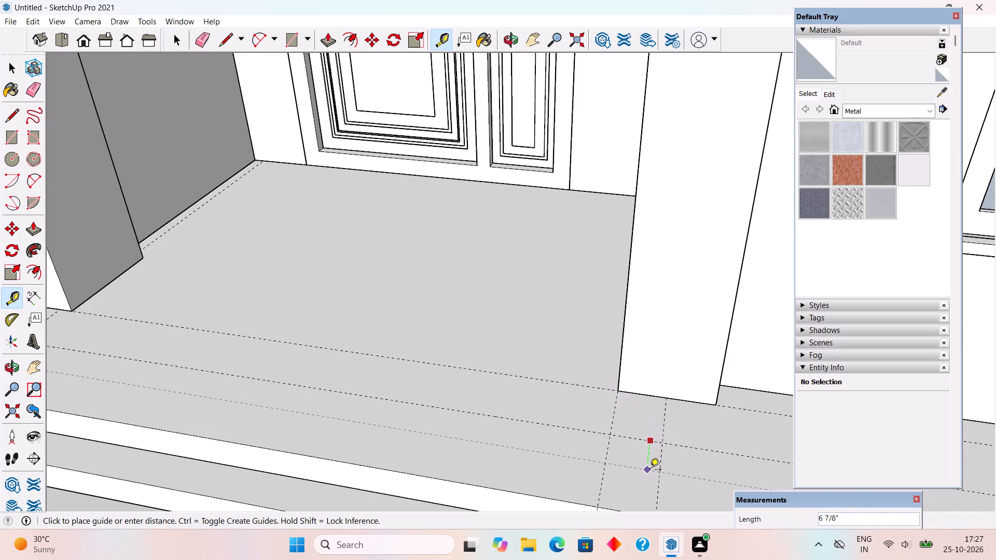
{"action": "key", "text": "6"}
{"action": "key", "text": "shift+quotedbl"}
{"action": "key", "text": "Return"}
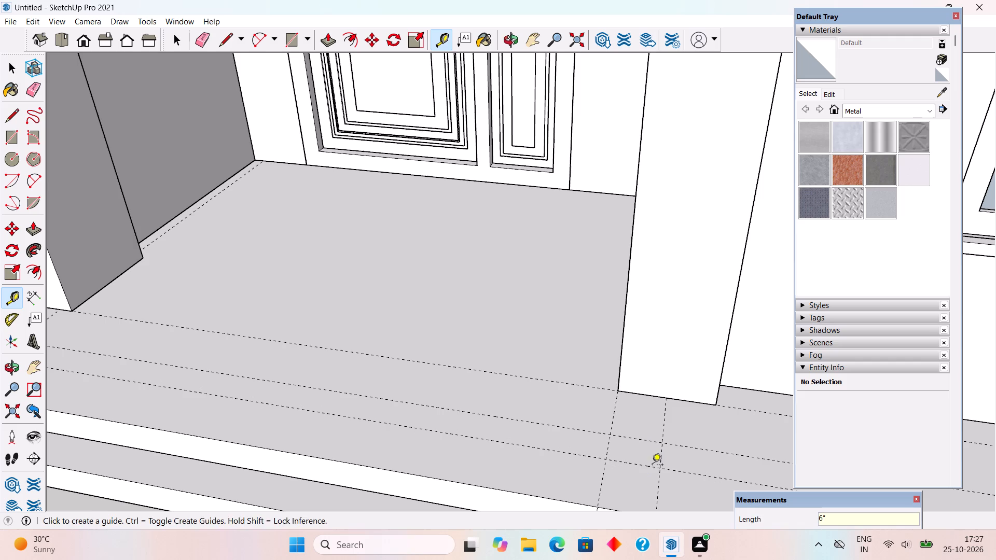
Draw a 9" by 1' 6" rectangle between the guides in front of the second porch pillar and pull it up 5'.
{"action": "key", "text": "r"}
{"action": "left_click", "coordinate": [622, 392]}
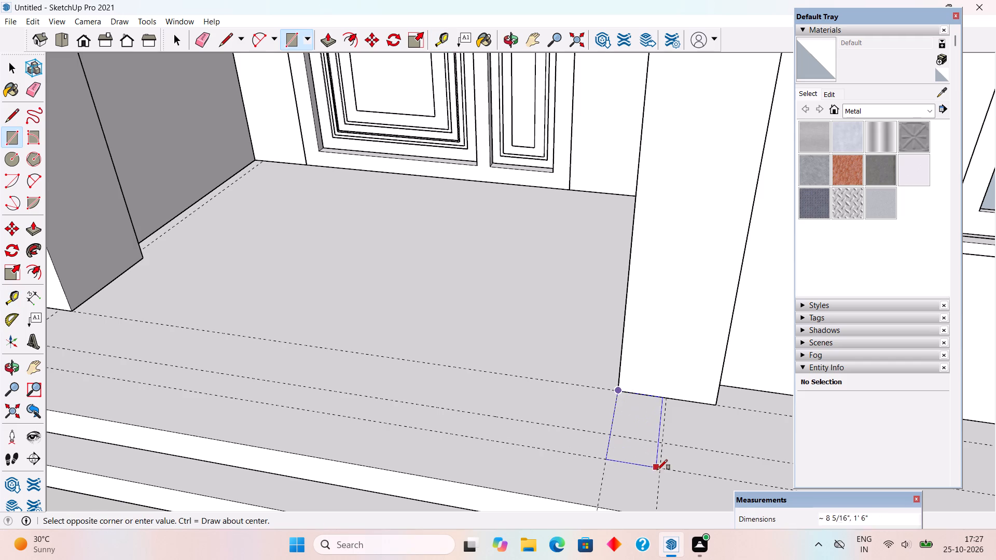
{"action": "left_click", "coordinate": [659, 470]}
{"action": "key", "text": "p"}
{"action": "left_click", "coordinate": [647, 455]}
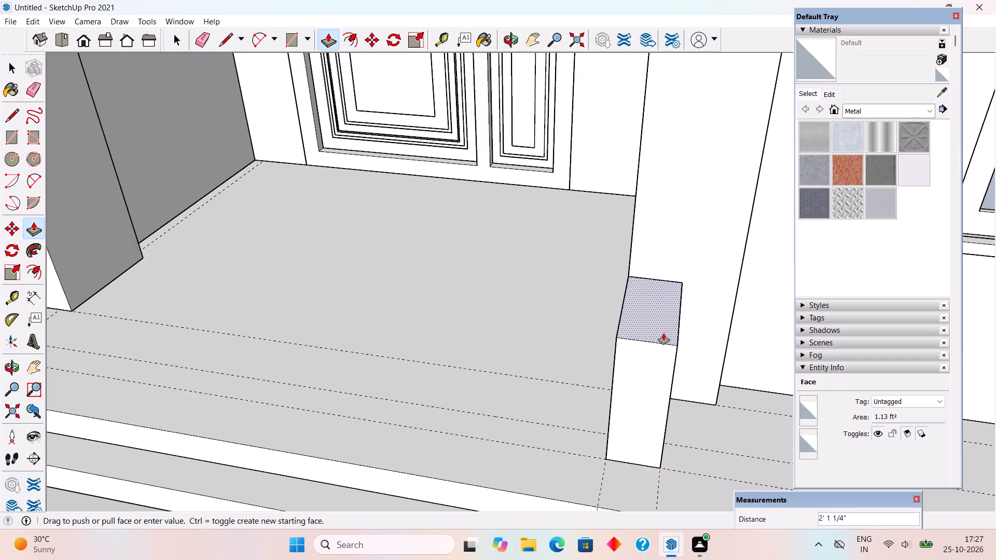
{"action": "type", "text": "5'"}
{"action": "key", "text": "Return"}
{"action": "key", "text": "space"}
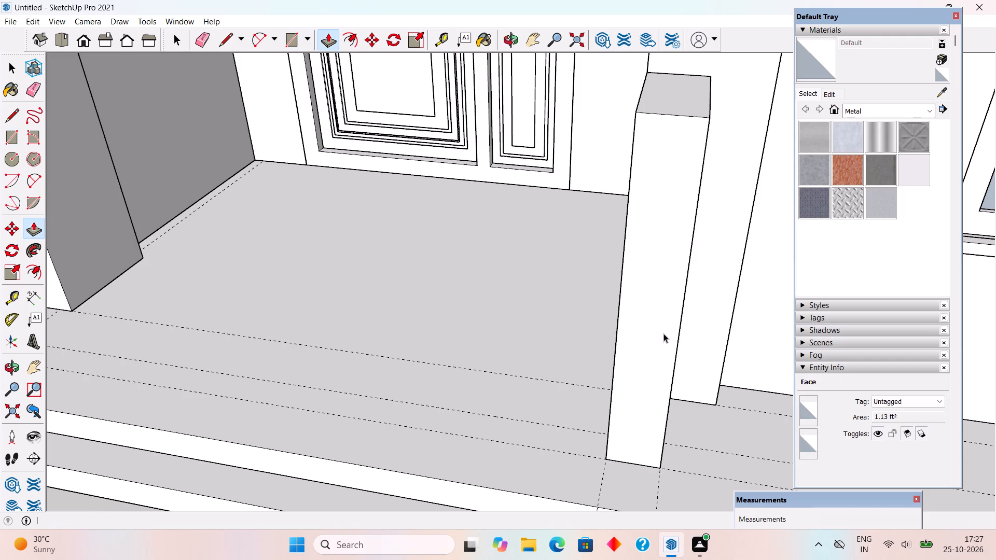
Make the new 5' block in front of the second porch pillar a group and deselect it.
{"action": "scroll", "coordinate": [663, 333], "scroll_direction": "down", "scroll_amount": 5}
{"action": "triple_click", "coordinate": [663, 333]}
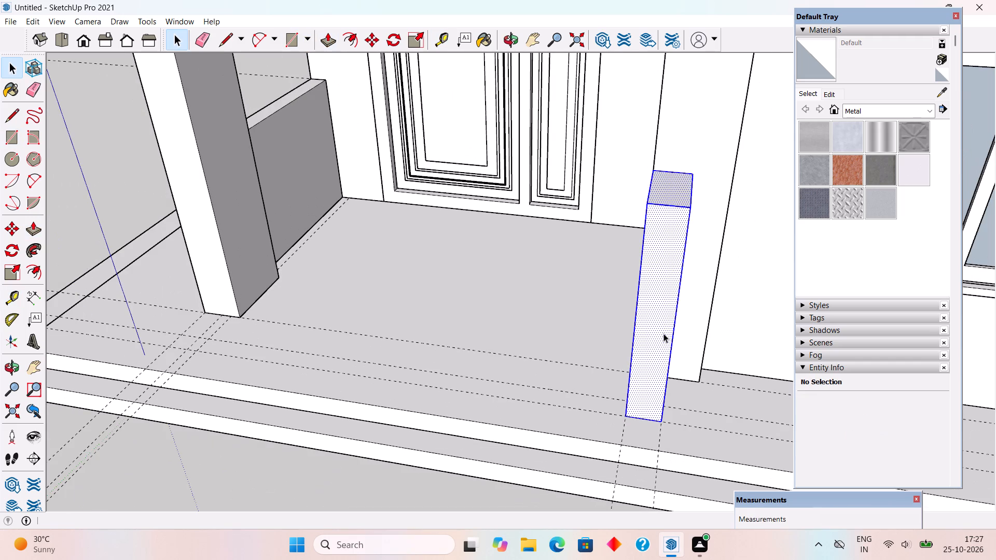
{"action": "right_click", "coordinate": [663, 333]}
{"action": "left_click", "coordinate": [700, 241]}
{"action": "scroll", "coordinate": [692, 281], "scroll_direction": "down", "scroll_amount": 5}
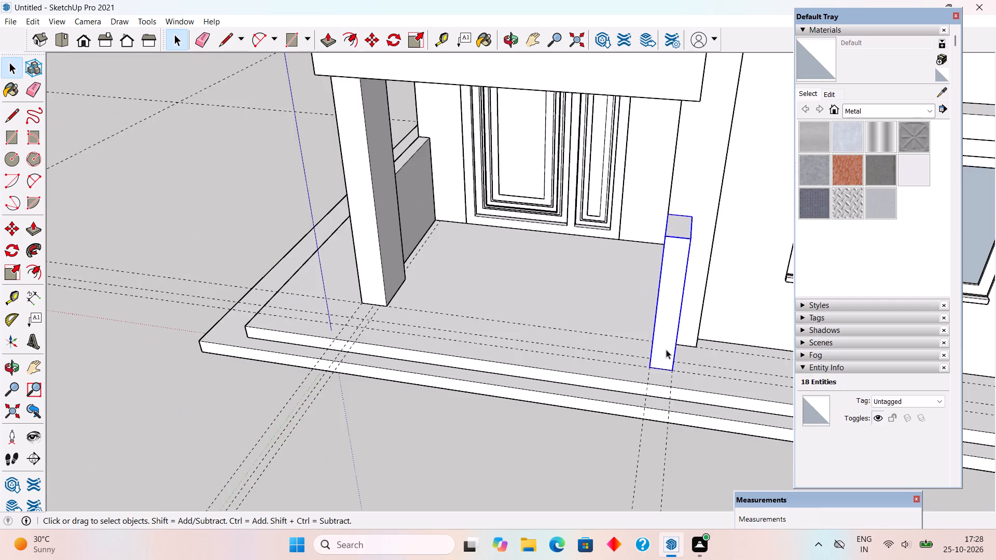
{"action": "middle_click_drag", "start_coordinate": [663, 351], "coordinate": [657, 300]}
{"action": "left_click", "coordinate": [585, 478]}
Place a guide 2.5' from the corner pillar's outer-side guide, towards the porch opening.
{"action": "middle_click_drag", "start_coordinate": [509, 428], "coordinate": [594, 437]}
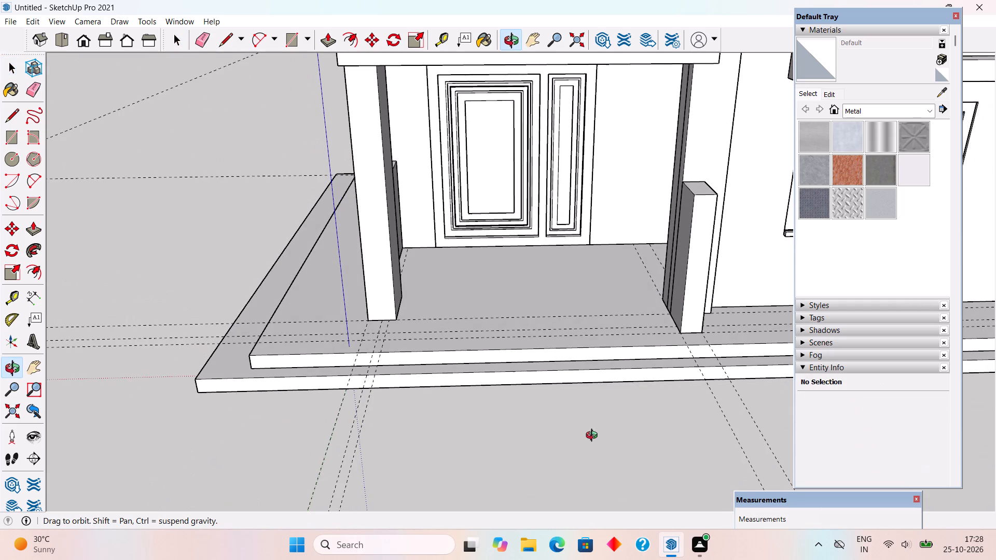
{"action": "middle_click_drag", "start_coordinate": [594, 437], "coordinate": [594, 436]}
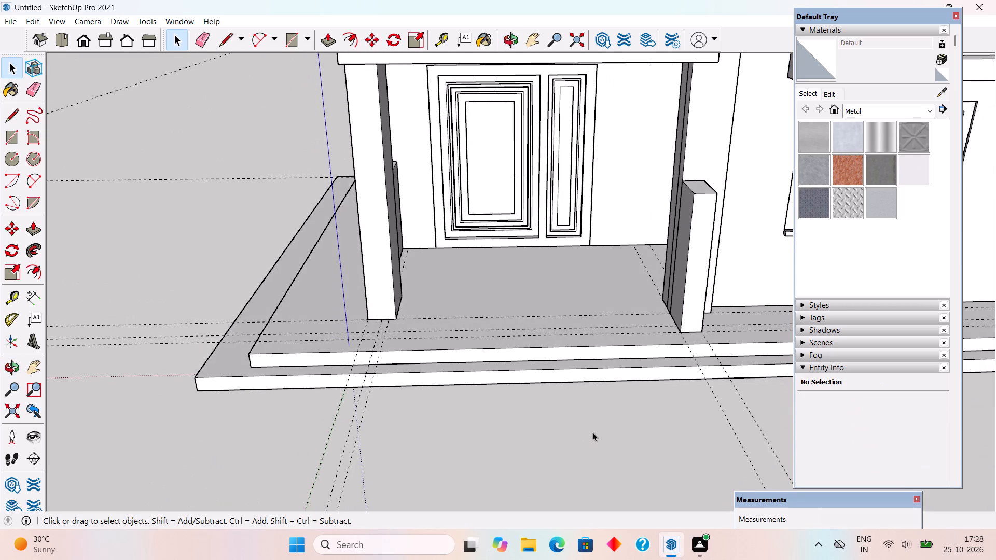
{"action": "middle_click_drag", "start_coordinate": [399, 357], "coordinate": [499, 398]}
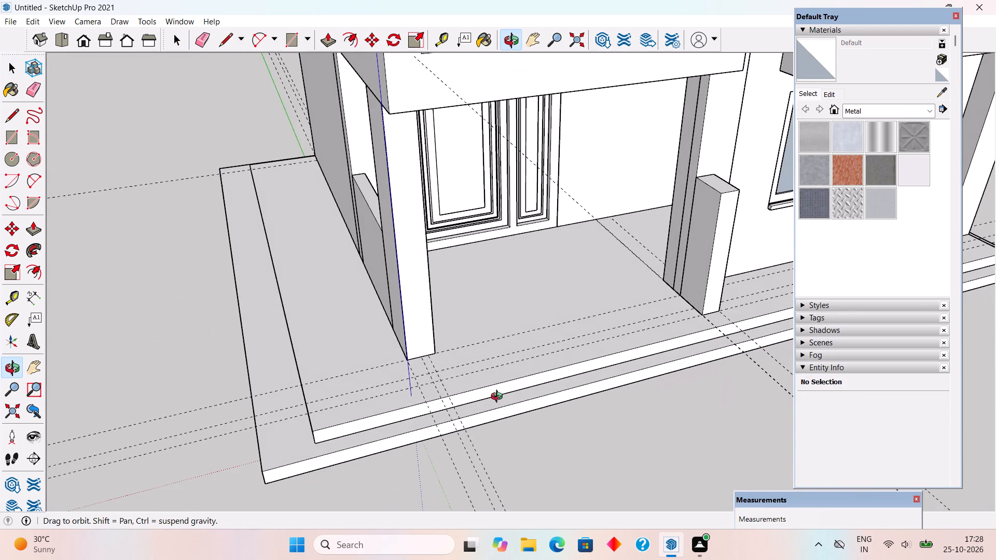
{"action": "middle_click_drag", "start_coordinate": [499, 398], "coordinate": [451, 462]}
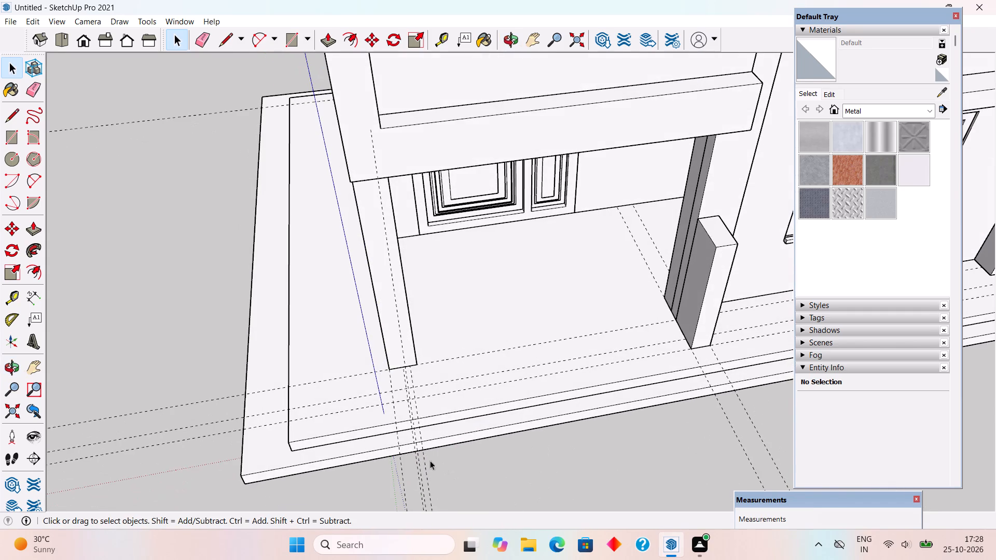
{"action": "scroll", "coordinate": [389, 411], "scroll_direction": "up", "scroll_amount": 7}
{"action": "middle_click_drag", "start_coordinate": [426, 381], "coordinate": [412, 389]}
{"action": "key", "text": "t"}
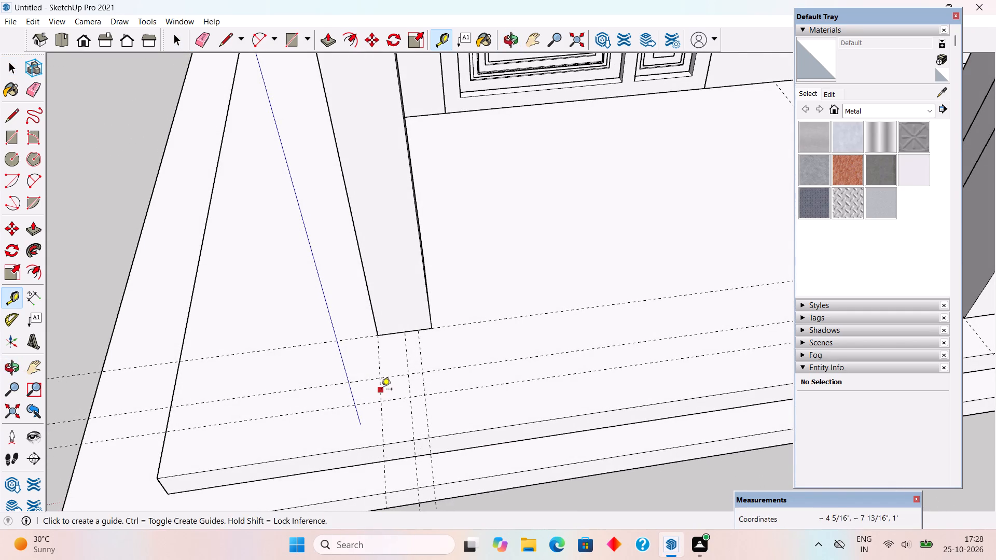
{"action": "left_click", "coordinate": [381, 390]}
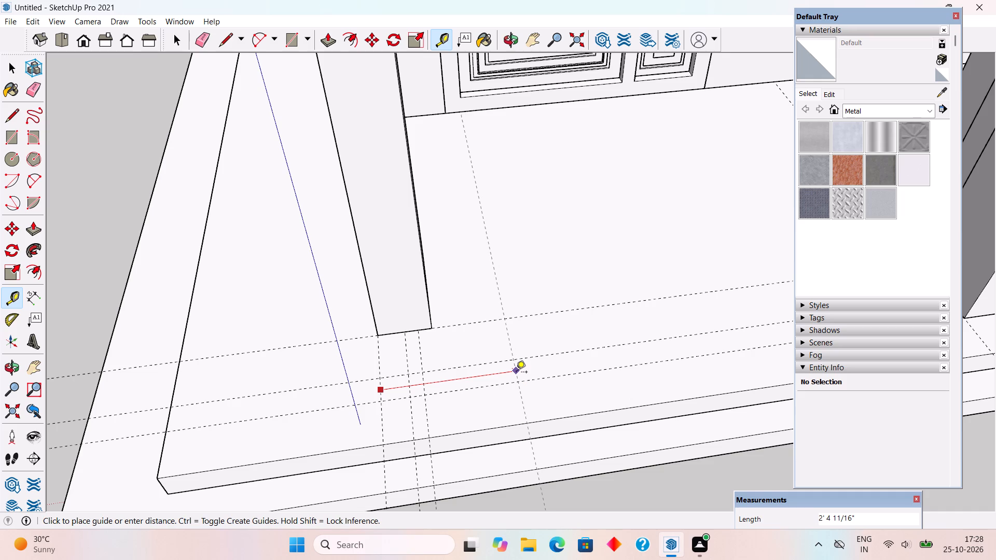
{"action": "type", "text": "2.5'"}
{"action": "key", "text": "Return"}
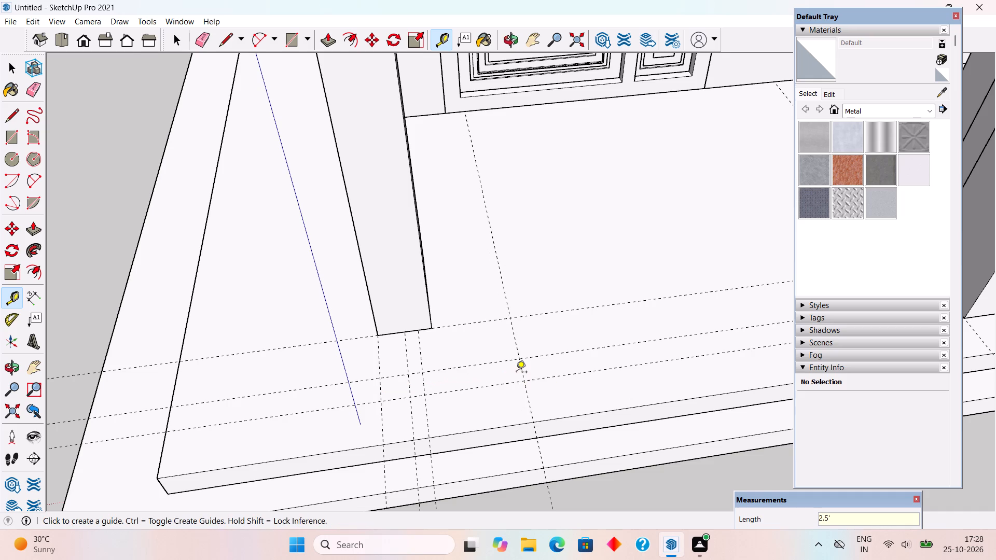
{"action": "key", "text": "space"}
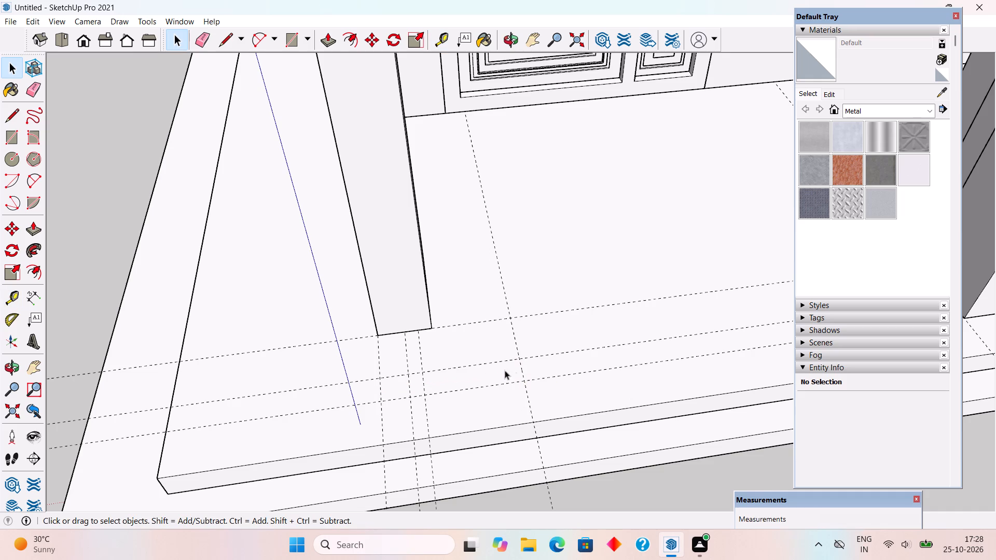
Draw a 2' 6" by 6" rectangle between the guides in front of the corner pillar and pull it up 5'.
{"action": "scroll", "coordinate": [400, 387], "scroll_direction": "up", "scroll_amount": 3}
{"action": "scroll", "coordinate": [400, 387], "scroll_direction": "down", "scroll_amount": 8}
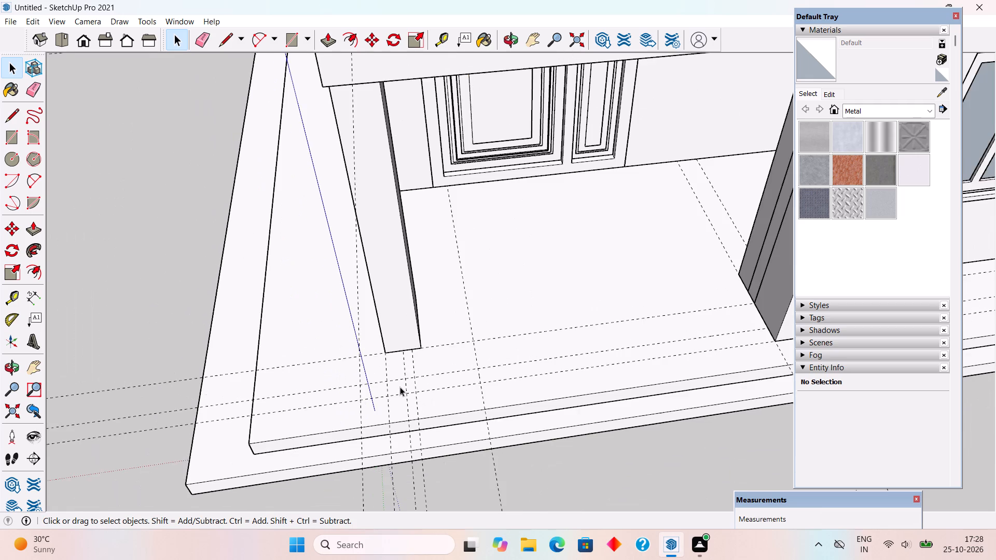
{"action": "middle_click_drag", "start_coordinate": [400, 387], "coordinate": [413, 428]}
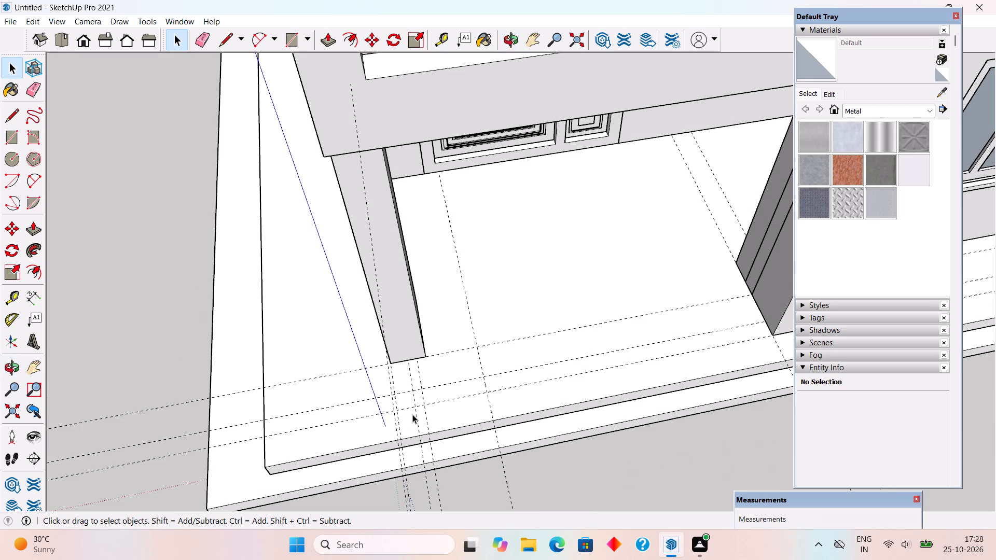
{"action": "middle_click_drag", "start_coordinate": [413, 422], "coordinate": [401, 459]}
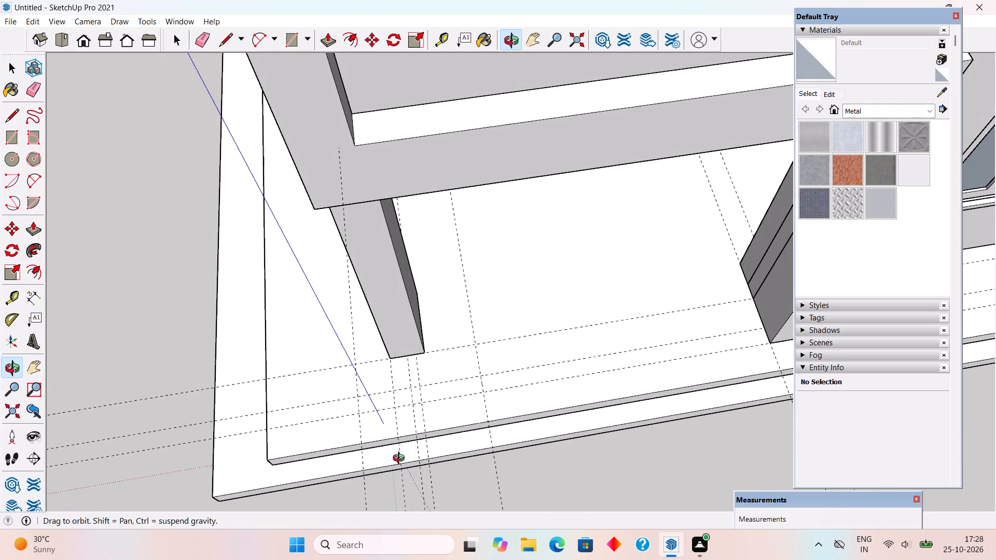
{"action": "middle_click_drag", "start_coordinate": [401, 459], "coordinate": [401, 456]}
{"action": "scroll", "coordinate": [410, 421], "scroll_direction": "up", "scroll_amount": 6}
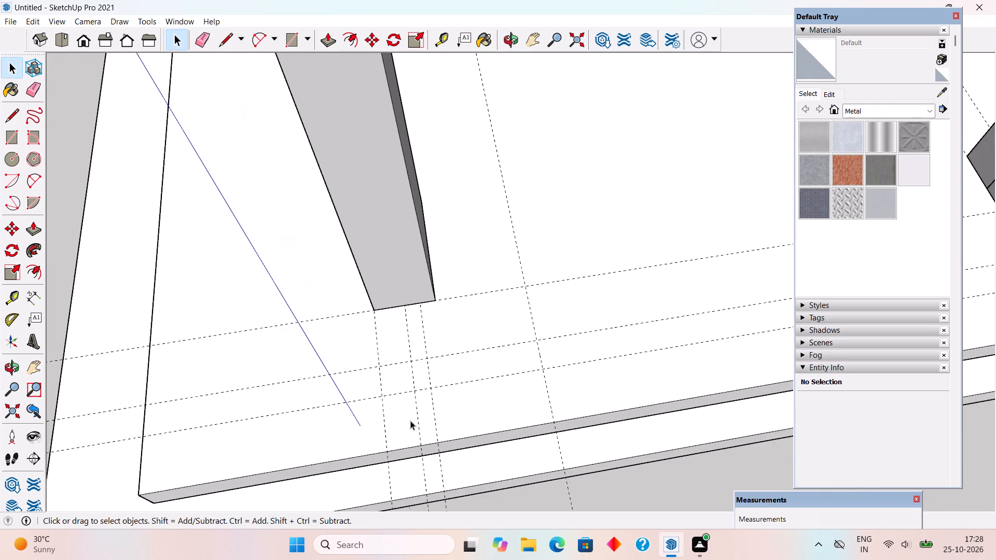
{"action": "key", "text": "r"}
{"action": "left_click", "coordinate": [379, 366]}
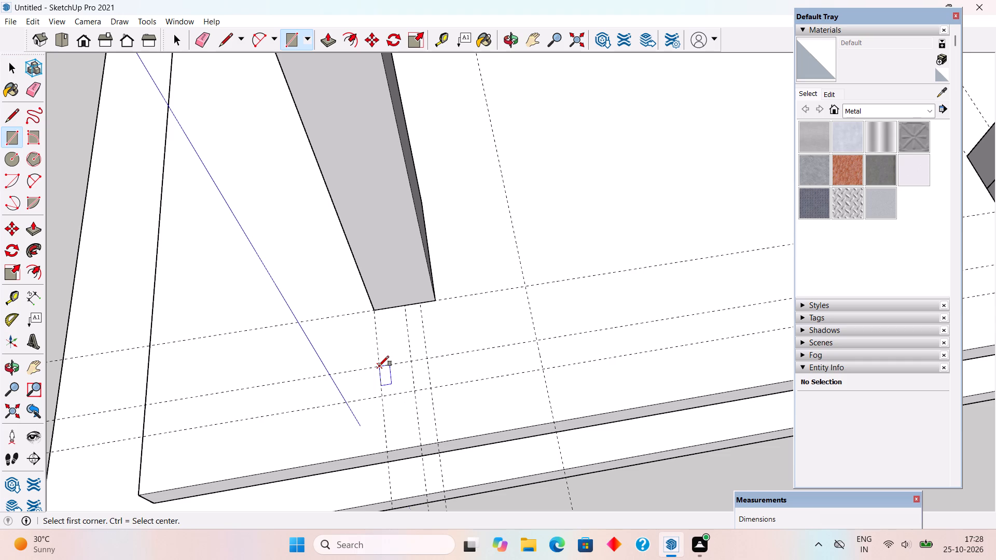
{"action": "left_click", "coordinate": [545, 370]}
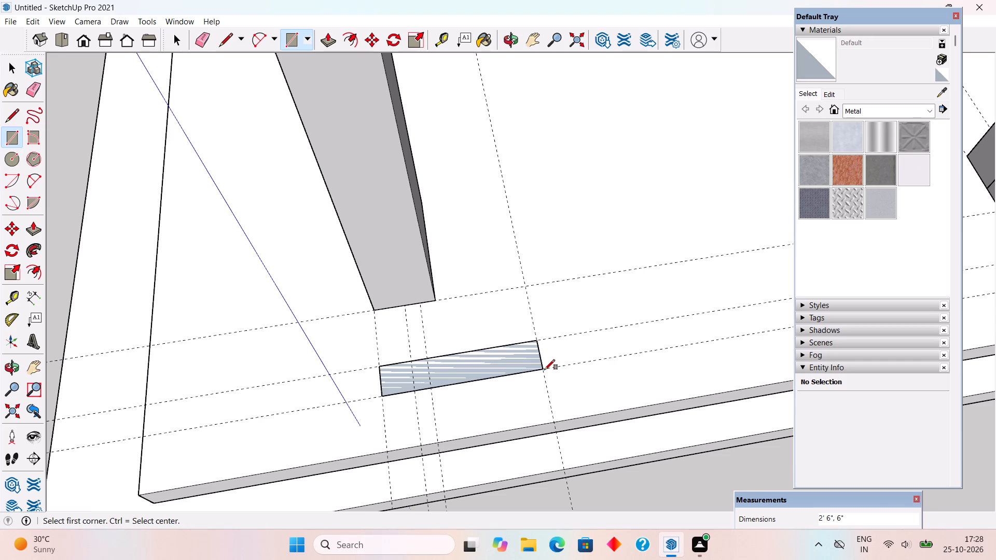
{"action": "key", "text": "p"}
{"action": "left_click", "coordinate": [515, 368]}
{"action": "key", "text": "5"}
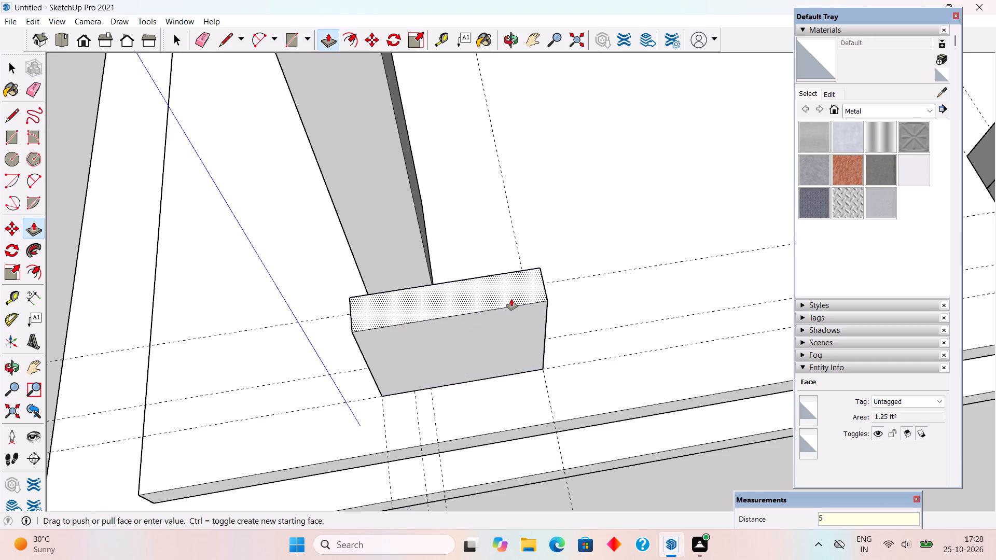
{"action": "key", "text": "apostrophe"}
{"action": "key", "text": "Return"}
{"action": "key", "text": "space"}
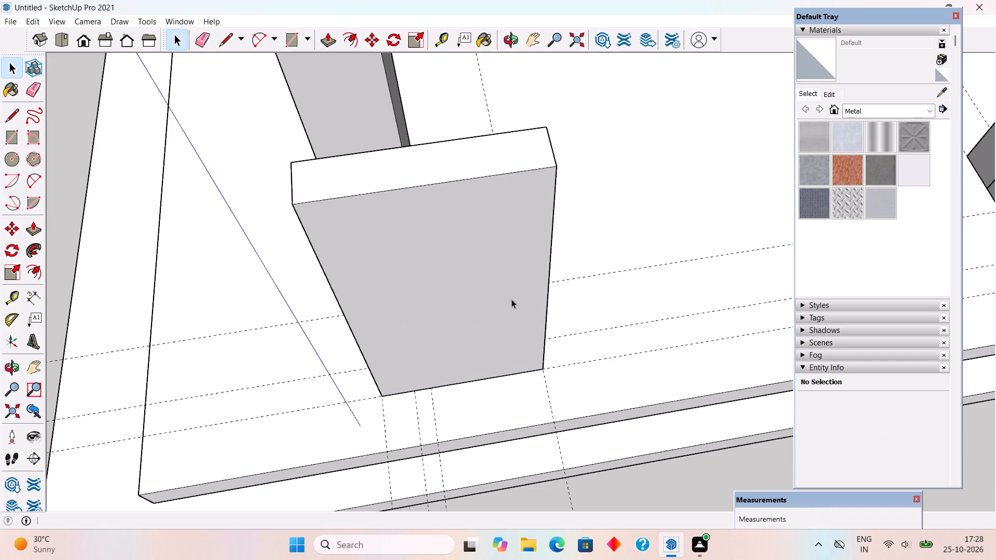
Make the new 5' wall in front of the corner pillar a group.
{"action": "triple_click", "coordinate": [511, 299]}
{"action": "right_click", "coordinate": [511, 299]}
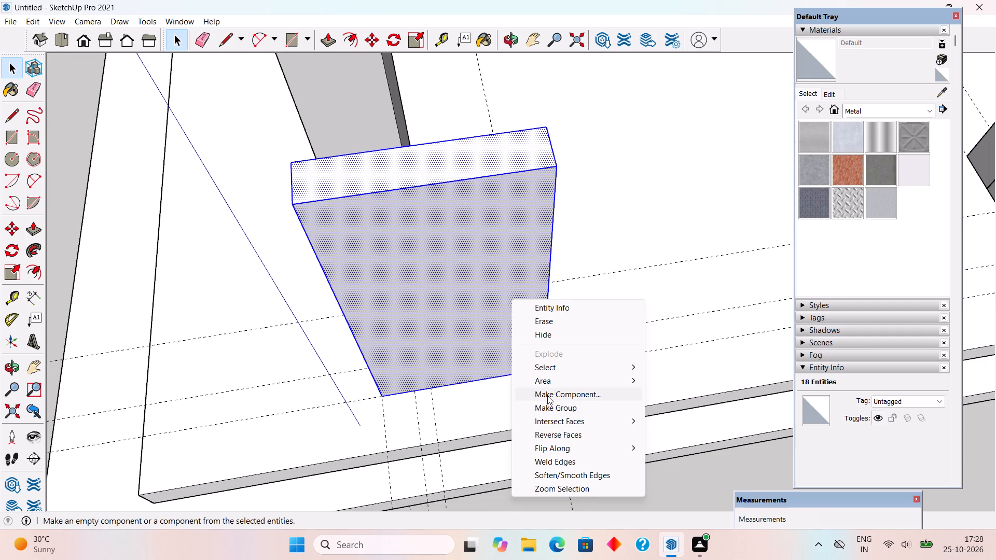
{"action": "left_click", "coordinate": [549, 406]}
Draw a 6" by 1' rectangle between the corner pillar and the new front wall, and pull it up 4' to the low side wall's height.
{"action": "middle_click_drag", "start_coordinate": [389, 351], "coordinate": [771, 330]}
{"action": "scroll", "coordinate": [583, 472], "scroll_direction": "up", "scroll_amount": 3}
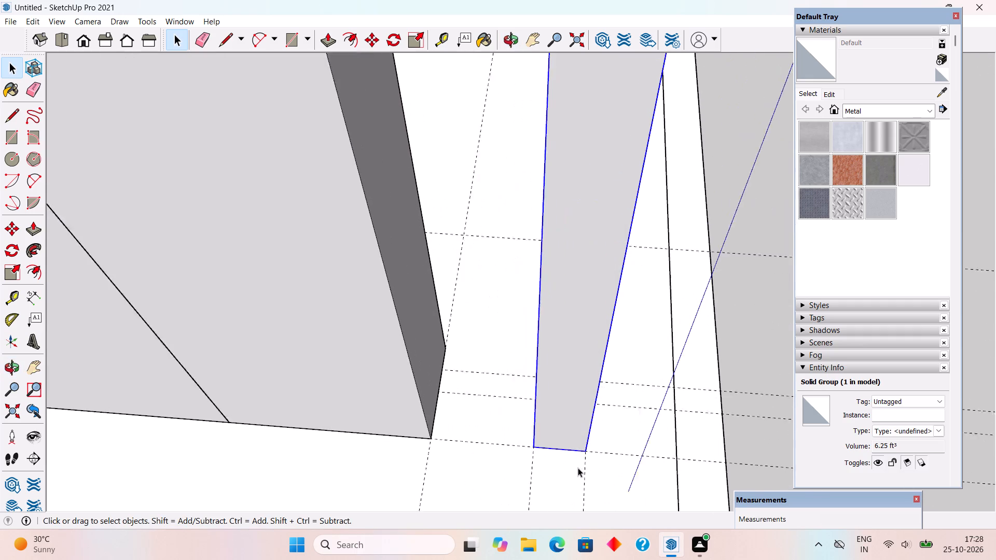
{"action": "scroll", "coordinate": [578, 468], "scroll_direction": "up", "scroll_amount": 2}
{"action": "key", "text": "r"}
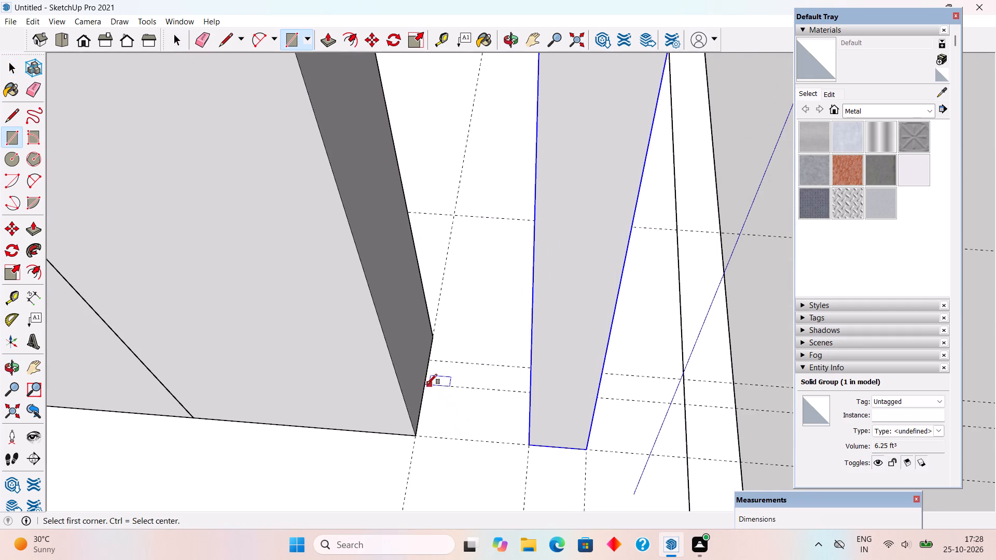
{"action": "left_click", "coordinate": [425, 383]}
{"action": "left_click", "coordinate": [530, 443]}
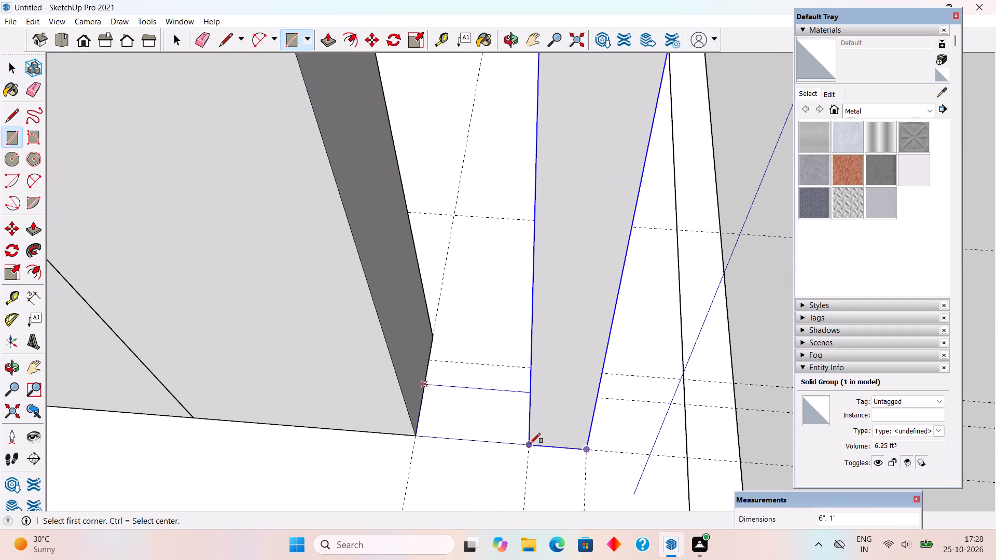
{"action": "key", "text": "p"}
{"action": "left_click", "coordinate": [501, 435]}
{"action": "scroll", "coordinate": [539, 305], "scroll_direction": "down", "scroll_amount": 6}
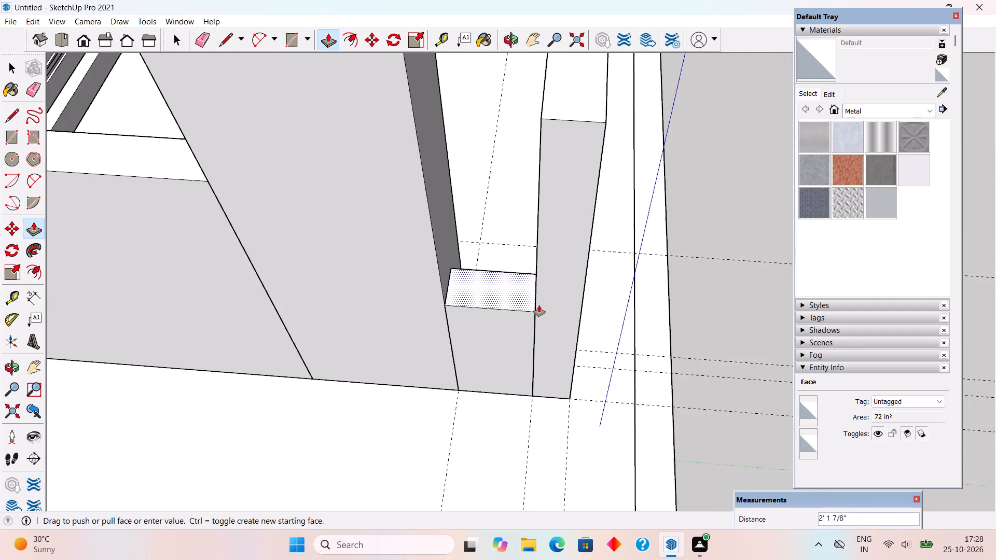
{"action": "scroll", "coordinate": [539, 305], "scroll_direction": "down", "scroll_amount": 5}
{"action": "left_click", "coordinate": [323, 235]}
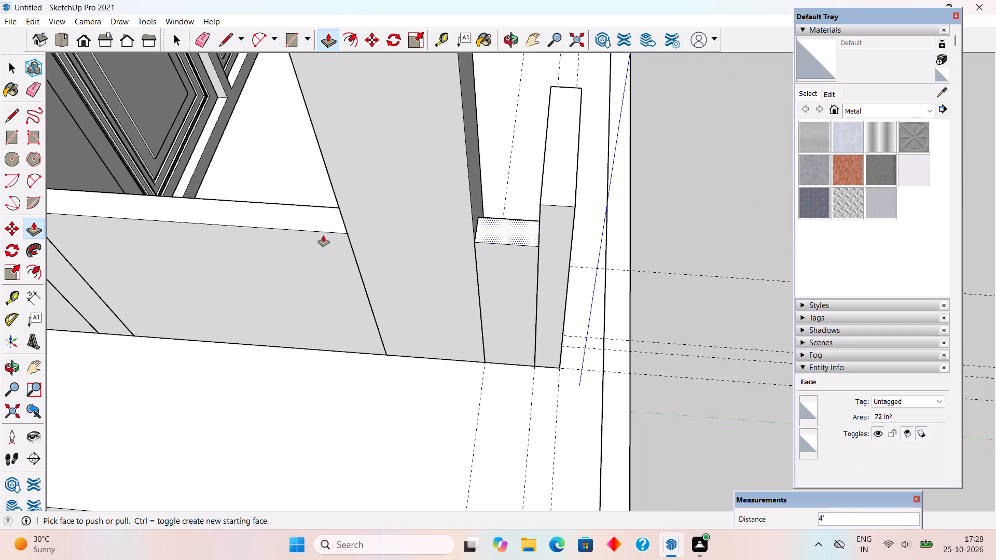
Raise the top of the small connecting wall between the corner pillar and front wall by about 7".
{"action": "middle_click_drag", "start_coordinate": [596, 250], "coordinate": [760, 187]}
{"action": "scroll", "coordinate": [565, 197], "scroll_direction": "up", "scroll_amount": 1}
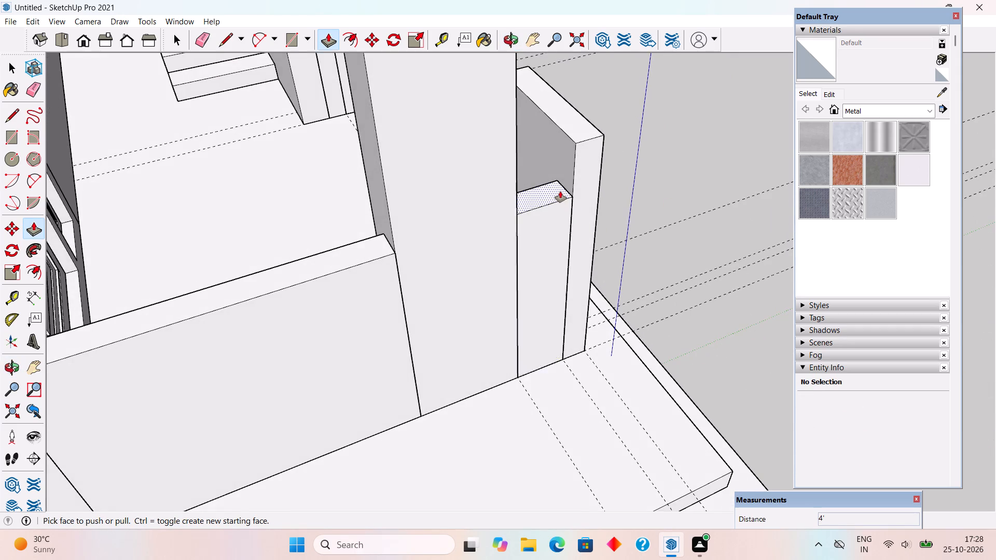
{"action": "scroll", "coordinate": [560, 191], "scroll_direction": "up", "scroll_amount": 1}
{"action": "left_click", "coordinate": [557, 189]}
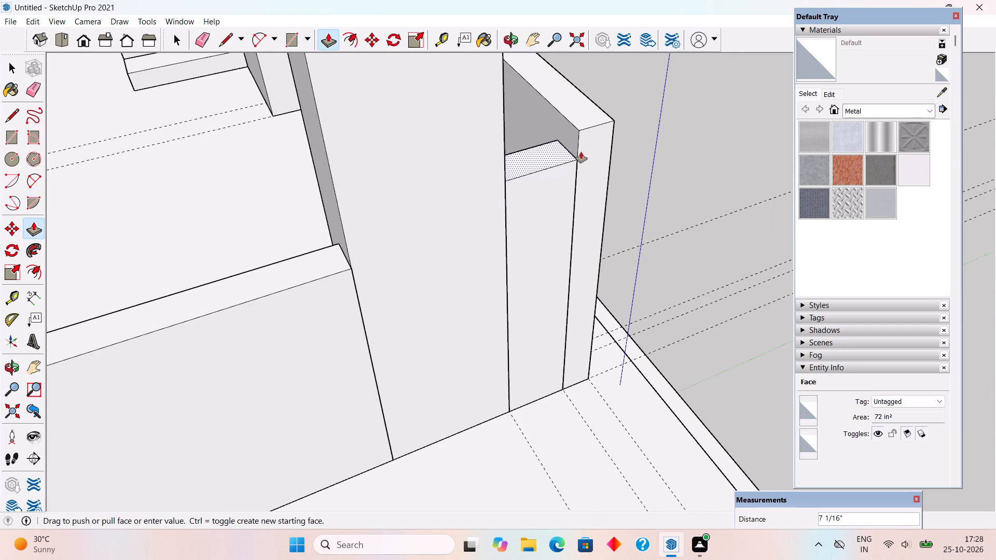
{"action": "left_click", "coordinate": [581, 152]}
Make the small connecting wall between the corner pillar and front wall a group.
{"action": "key", "text": "space"}
{"action": "triple_click", "coordinate": [552, 181]}
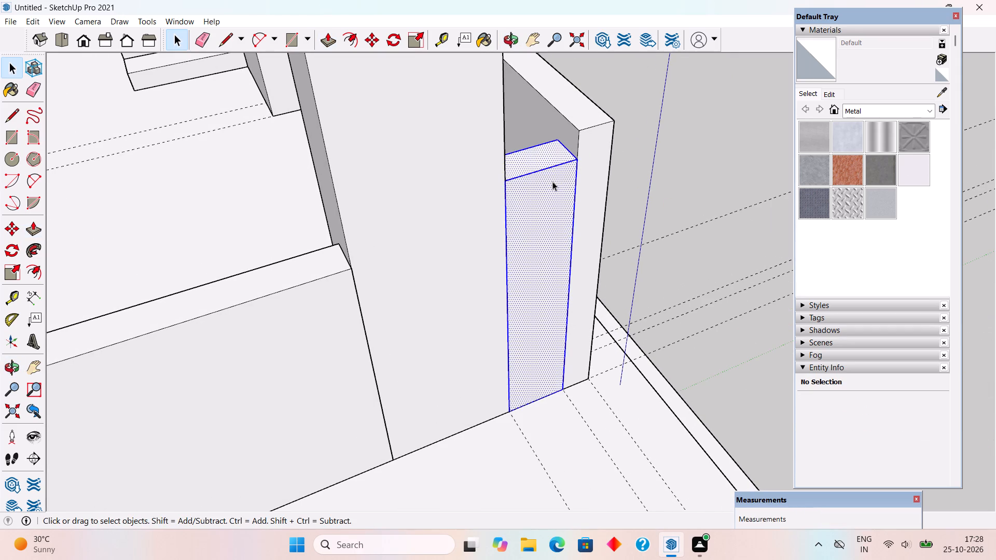
{"action": "right_click", "coordinate": [552, 181]}
{"action": "left_click", "coordinate": [605, 285]}
{"action": "left_click", "coordinate": [635, 176]}
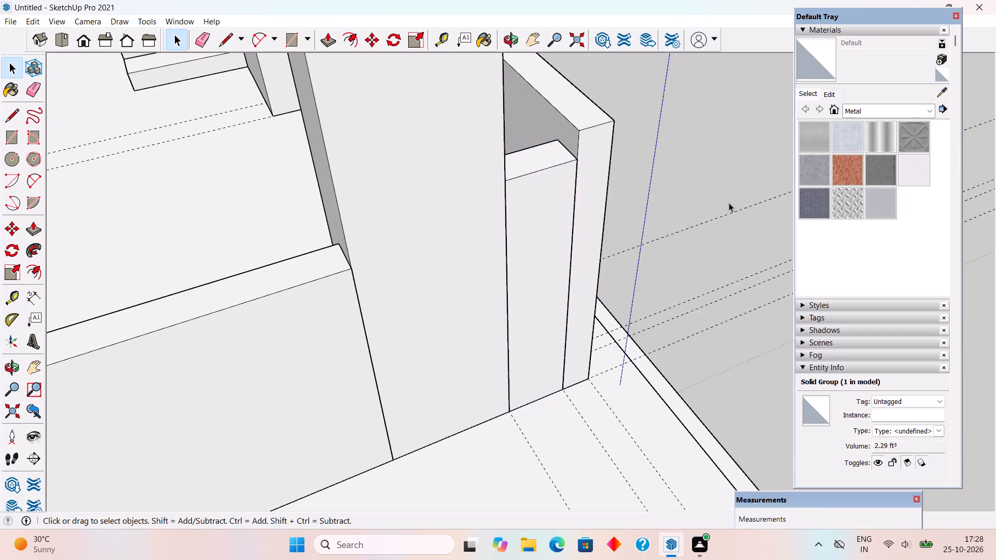
Examine the porch walls and blocks from the front of the house.
{"action": "middle_click_drag", "start_coordinate": [708, 214], "coordinate": [90, 306]}
{"action": "scroll", "coordinate": [91, 306], "scroll_direction": "down", "scroll_amount": 8}
{"action": "middle_click_drag", "start_coordinate": [311, 373], "coordinate": [323, 230]}
{"action": "scroll", "coordinate": [323, 230], "scroll_direction": "down", "scroll_amount": 2}
{"action": "middle_click_drag", "start_coordinate": [486, 393], "coordinate": [538, 293]}
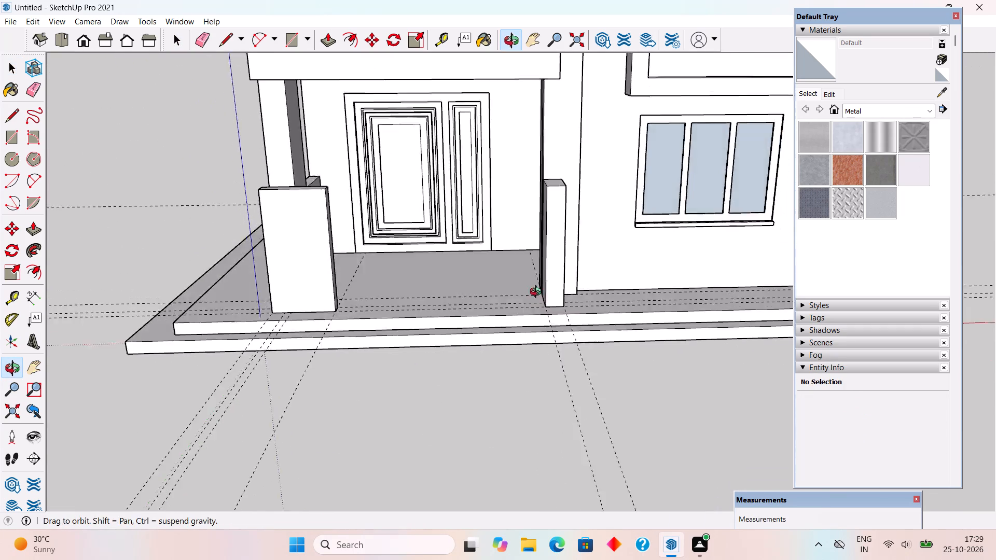
{"action": "middle_click_drag", "start_coordinate": [538, 293], "coordinate": [552, 264]}
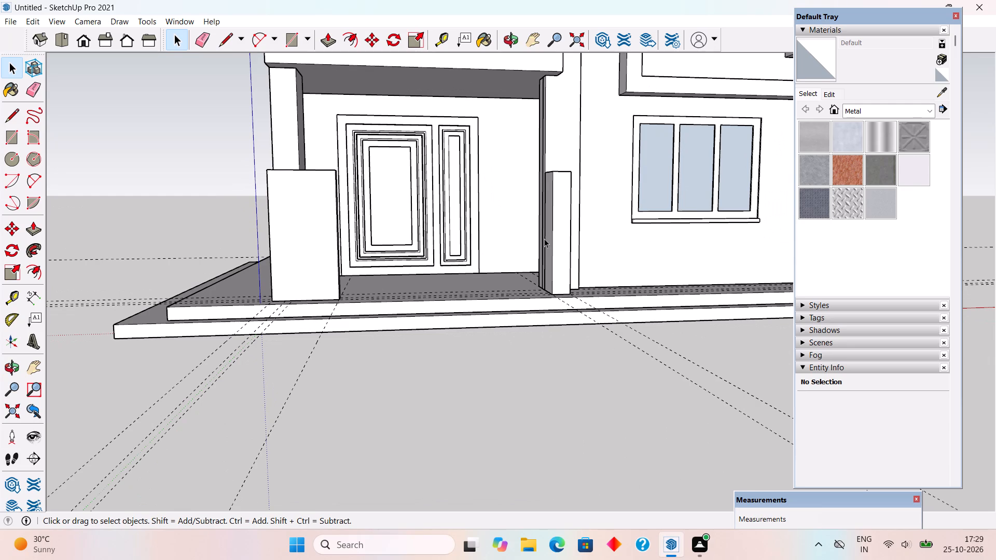
{"action": "scroll", "coordinate": [548, 251], "scroll_direction": "down", "scroll_amount": 8}
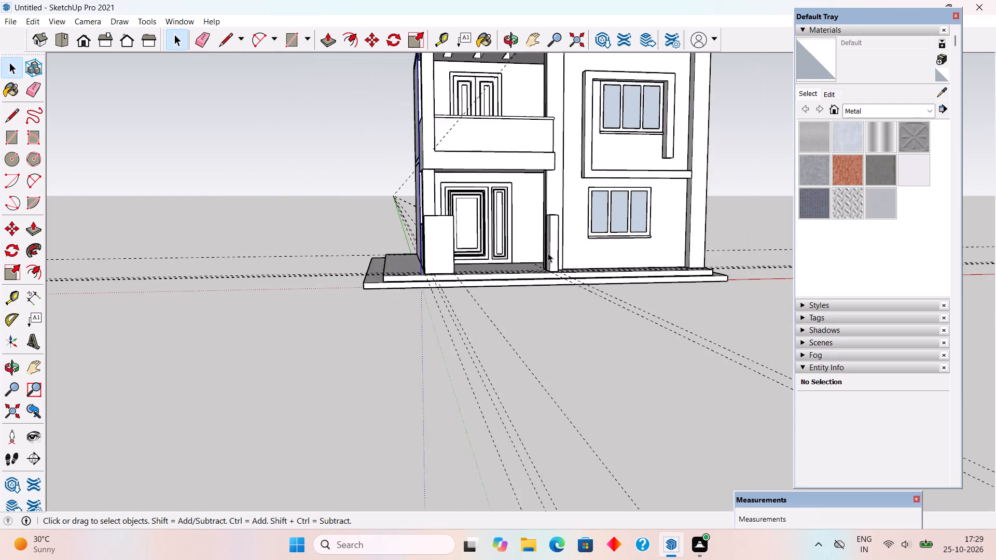
{"action": "scroll", "coordinate": [548, 253], "scroll_direction": "down", "scroll_amount": 8}
Place a guide 6" in from the main roof's side edge, on the side adjoining the slotted balcony roof.
{"action": "middle_click_drag", "start_coordinate": [524, 169], "coordinate": [717, 411]}
{"action": "scroll", "coordinate": [285, 186], "scroll_direction": "up", "scroll_amount": 6}
{"action": "scroll", "coordinate": [552, 87], "scroll_direction": "up", "scroll_amount": 4}
{"action": "scroll", "coordinate": [593, 257], "scroll_direction": "up", "scroll_amount": 3}
{"action": "scroll", "coordinate": [630, 162], "scroll_direction": "down", "scroll_amount": 5}
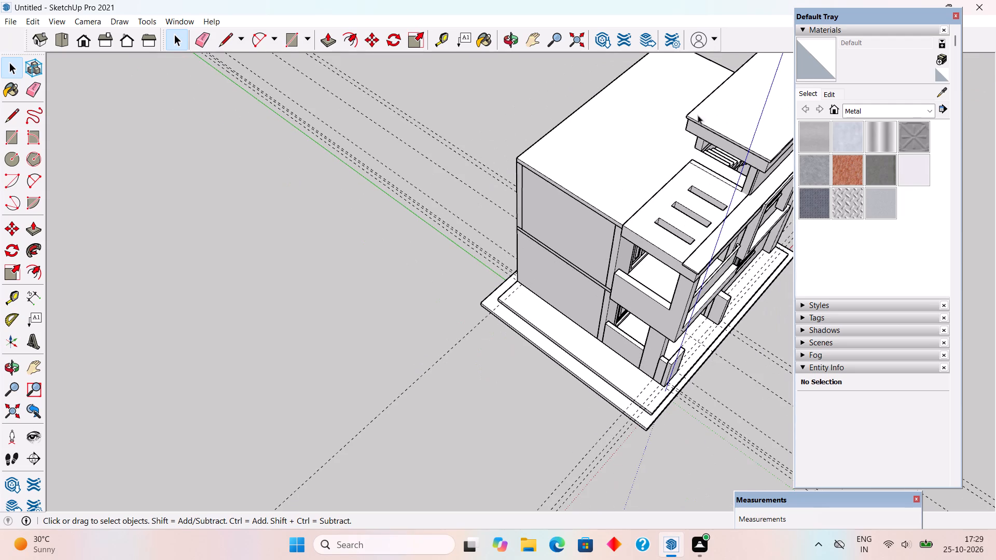
{"action": "scroll", "coordinate": [713, 98], "scroll_direction": "up", "scroll_amount": 5}
{"action": "scroll", "coordinate": [710, 141], "scroll_direction": "up", "scroll_amount": 1}
{"action": "scroll", "coordinate": [643, 236], "scroll_direction": "up", "scroll_amount": 4}
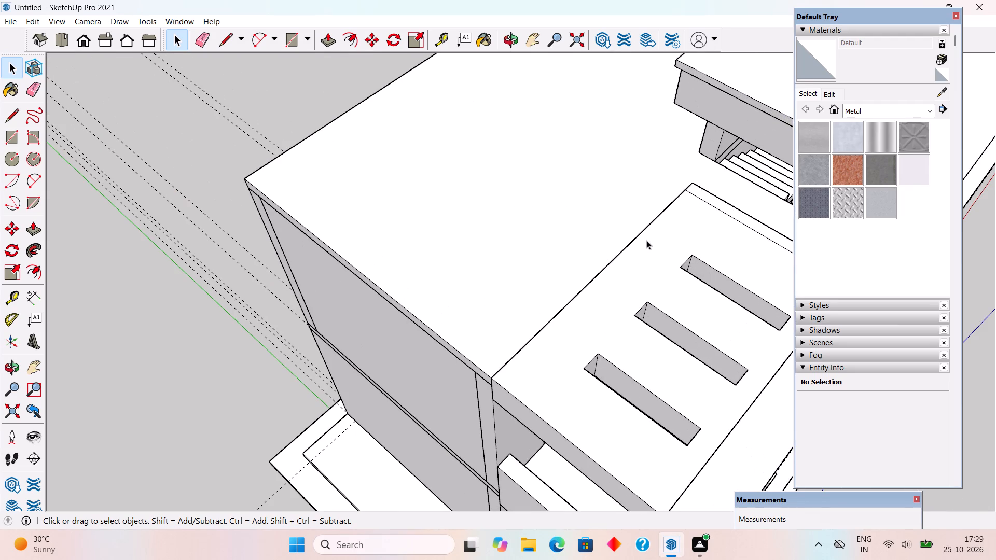
{"action": "key", "text": "t"}
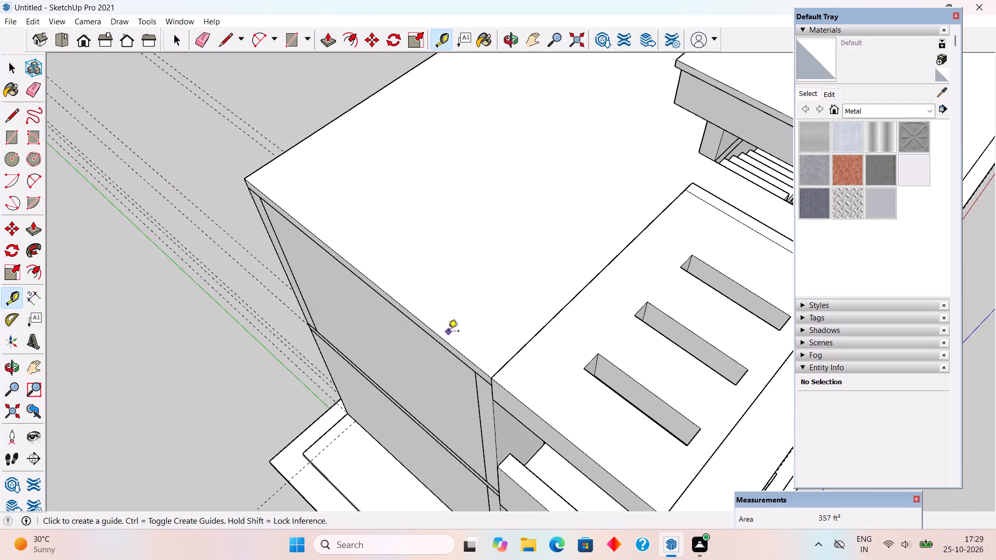
{"action": "left_click", "coordinate": [448, 339]}
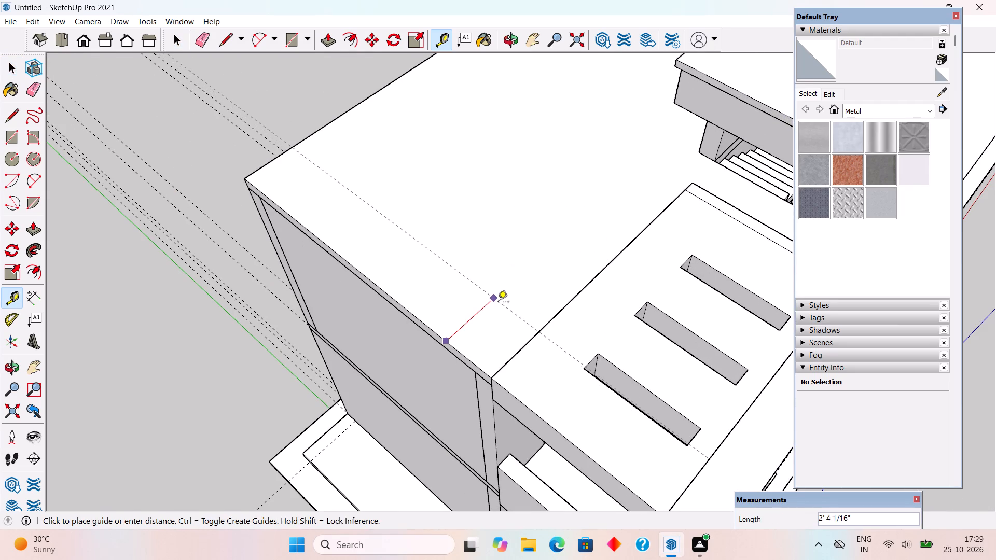
{"action": "key", "text": "6"}
{"action": "key", "text": "shift+quotedbl"}
{"action": "key", "text": "Return"}
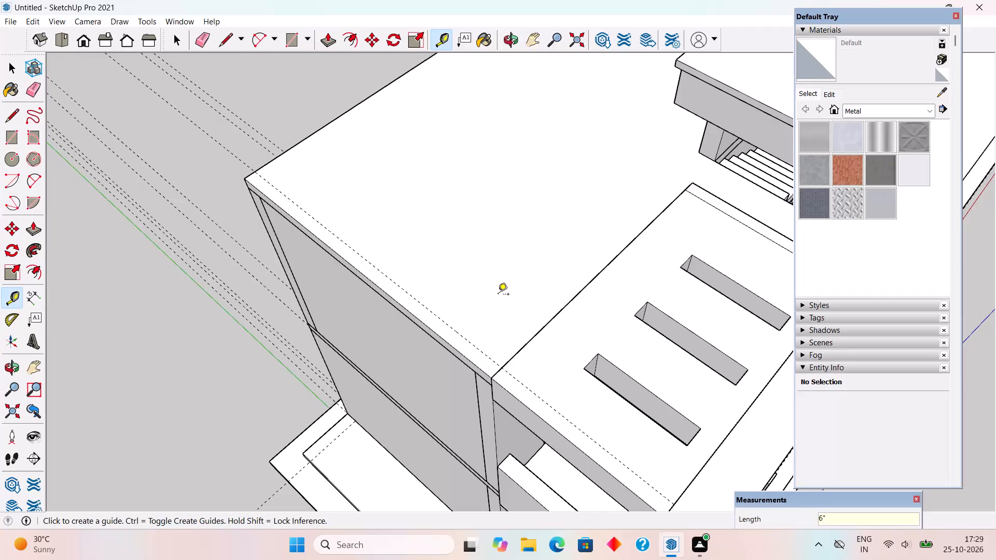
Draw a 6" by 13' 3" rectangle between the guide and the roof's side edge, and pull it up 3' as a parapet.
{"action": "key", "text": "r"}
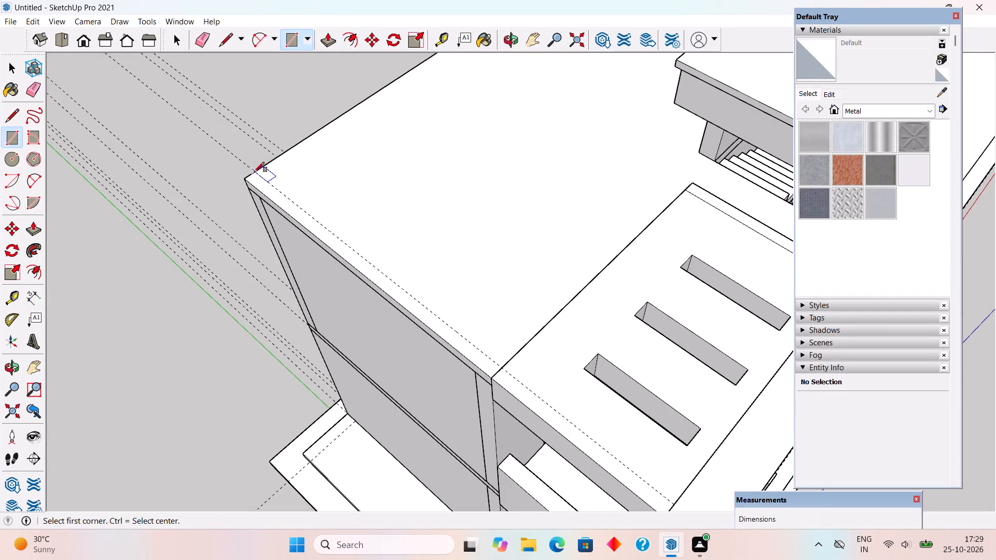
{"action": "left_click", "coordinate": [254, 172]}
{"action": "left_click", "coordinate": [492, 374]}
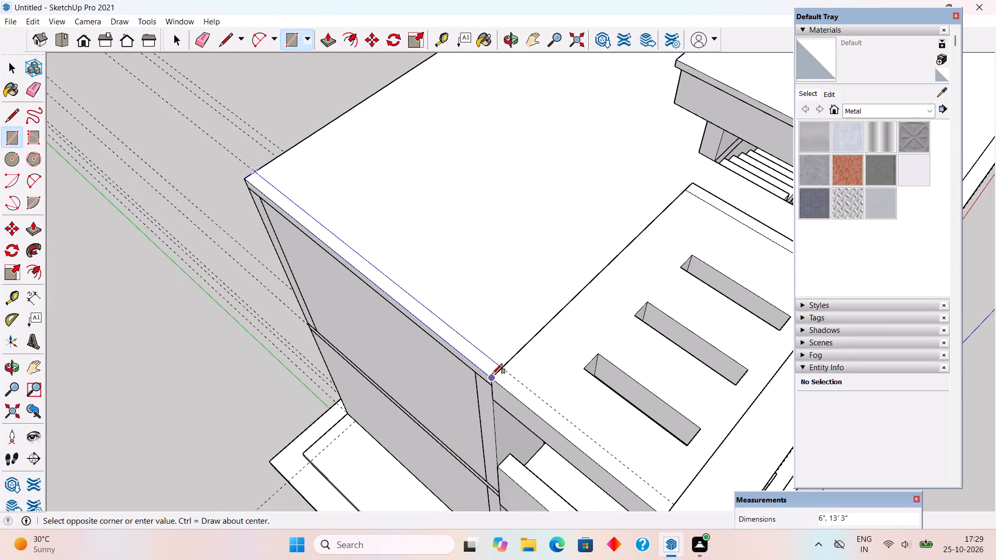
{"action": "key", "text": "p"}
{"action": "left_click", "coordinate": [490, 368]}
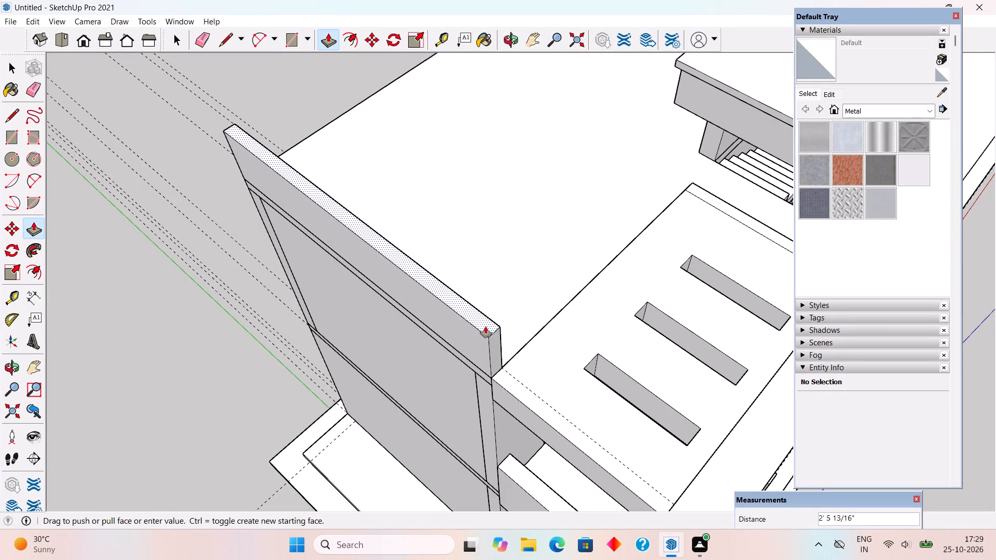
{"action": "key", "text": "3"}
{"action": "key", "text": "apostrophe"}
{"action": "key", "text": "Return"}
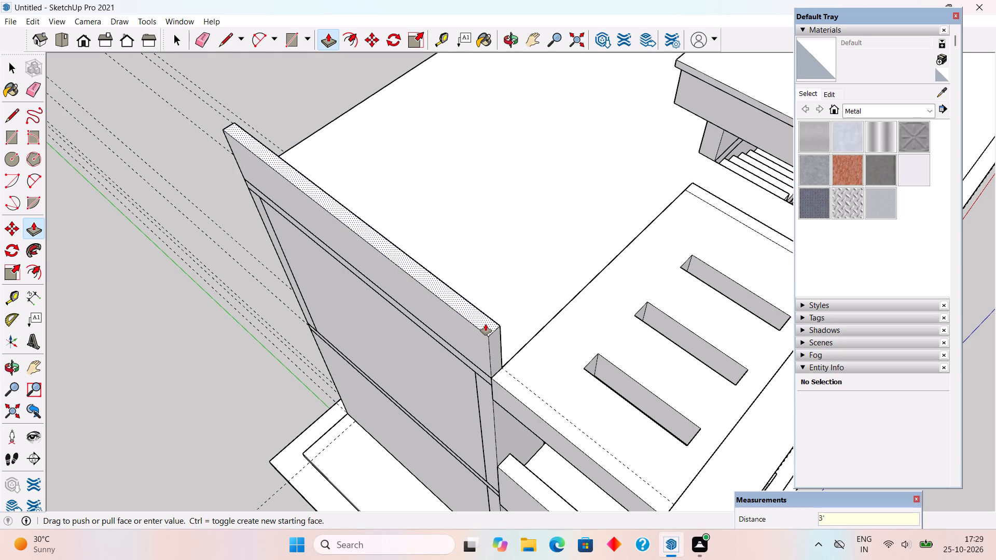
Make the 3' side parapet a group.
{"action": "key", "text": "space"}
{"action": "triple_click", "coordinate": [486, 324]}
{"action": "right_click", "coordinate": [486, 324]}
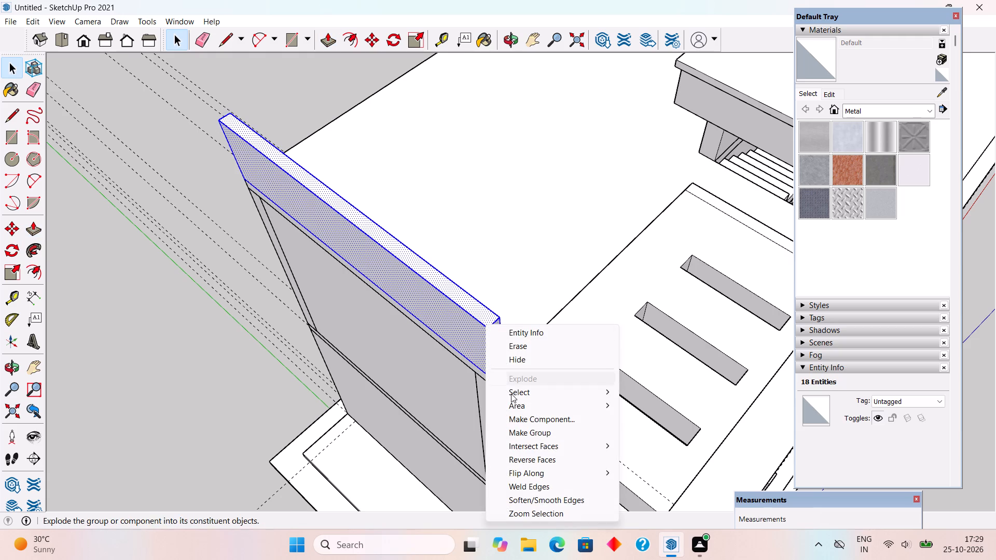
{"action": "left_click", "coordinate": [524, 429]}
Place a guide 9" in from the main roof's long rear edge.
{"action": "scroll", "coordinate": [337, 288], "scroll_direction": "down", "scroll_amount": 6}
{"action": "middle_click_drag", "start_coordinate": [426, 302], "coordinate": [796, 293]}
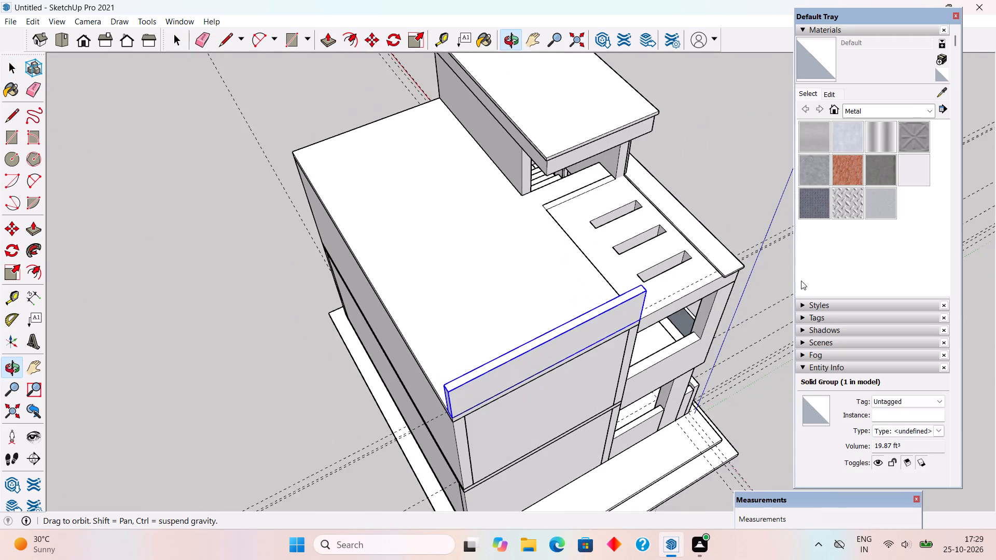
{"action": "middle_click_drag", "start_coordinate": [606, 271], "coordinate": [773, 165]}
{"action": "middle_click_drag", "start_coordinate": [579, 302], "coordinate": [318, 260]}
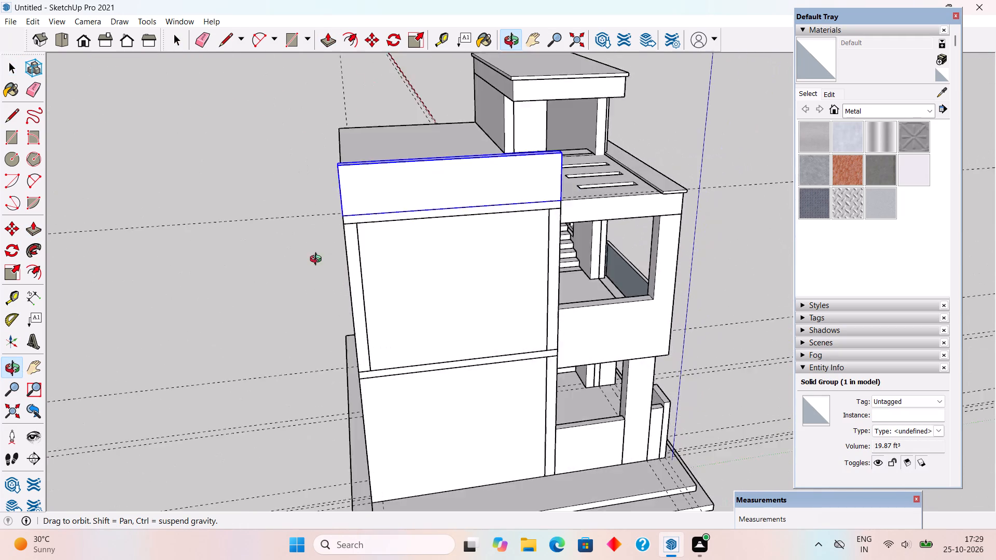
{"action": "middle_click_drag", "start_coordinate": [318, 260], "coordinate": [641, 310]}
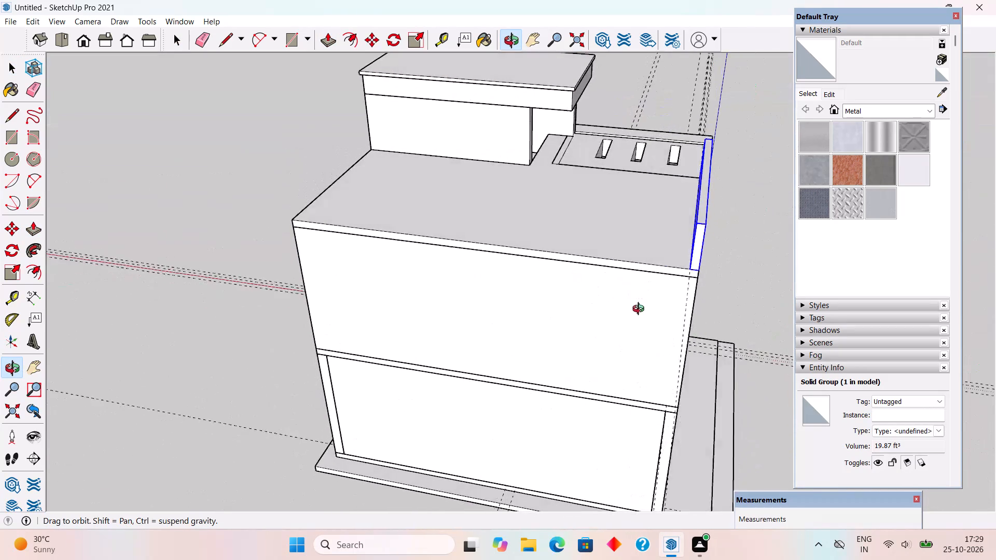
{"action": "middle_click_drag", "start_coordinate": [641, 310], "coordinate": [602, 340]}
{"action": "scroll", "coordinate": [603, 340], "scroll_direction": "up", "scroll_amount": 3}
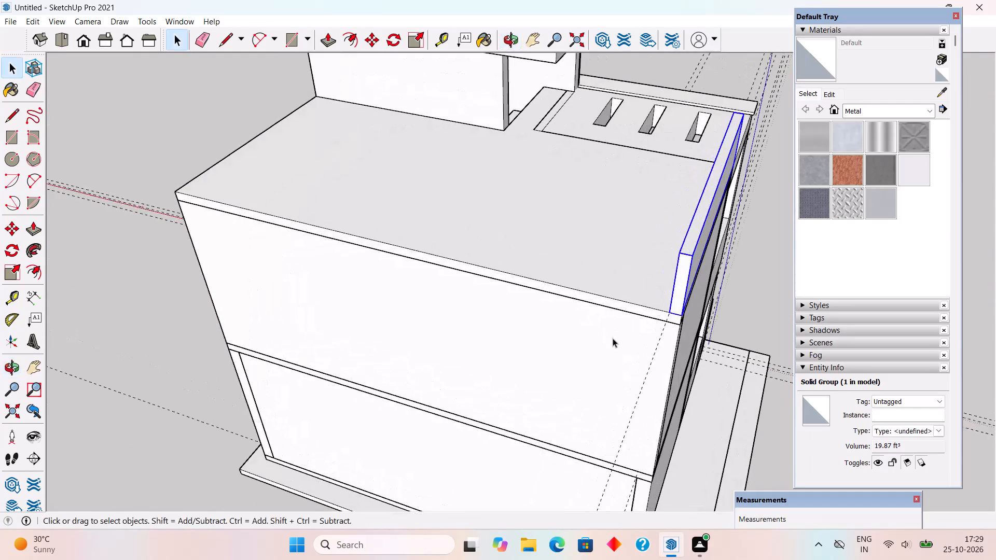
{"action": "middle_click_drag", "start_coordinate": [613, 338], "coordinate": [688, 389]}
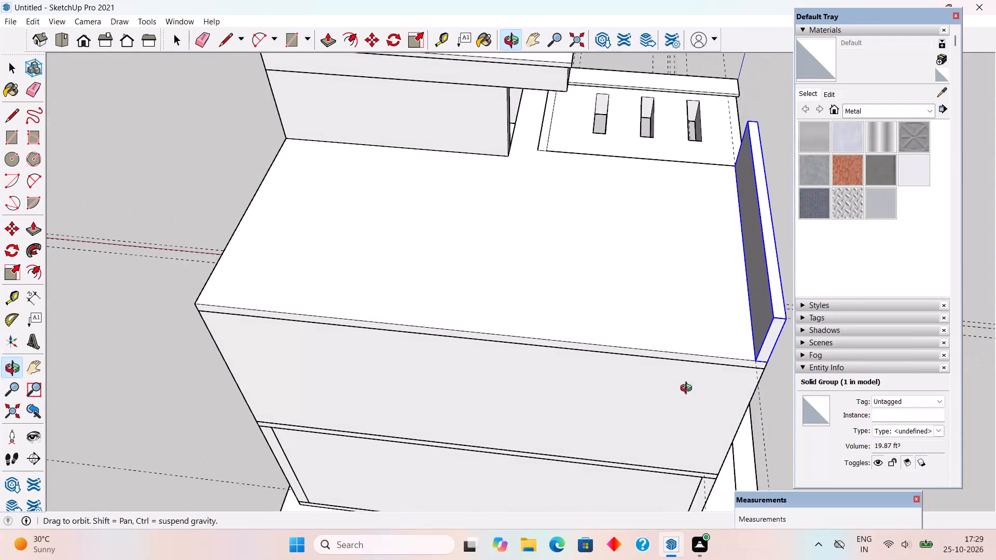
{"action": "middle_click_drag", "start_coordinate": [688, 389], "coordinate": [699, 388]}
{"action": "middle_click_drag", "start_coordinate": [680, 188], "coordinate": [591, 249]}
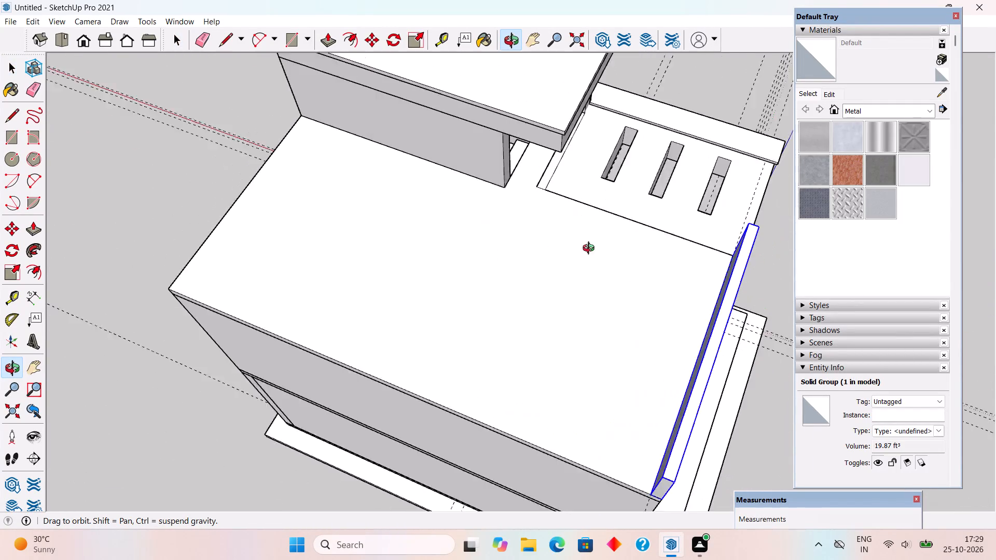
{"action": "middle_click_drag", "start_coordinate": [591, 249], "coordinate": [610, 205]}
{"action": "scroll", "coordinate": [677, 435], "scroll_direction": "up", "scroll_amount": 1}
{"action": "middle_click_drag", "start_coordinate": [713, 434], "coordinate": [740, 425]}
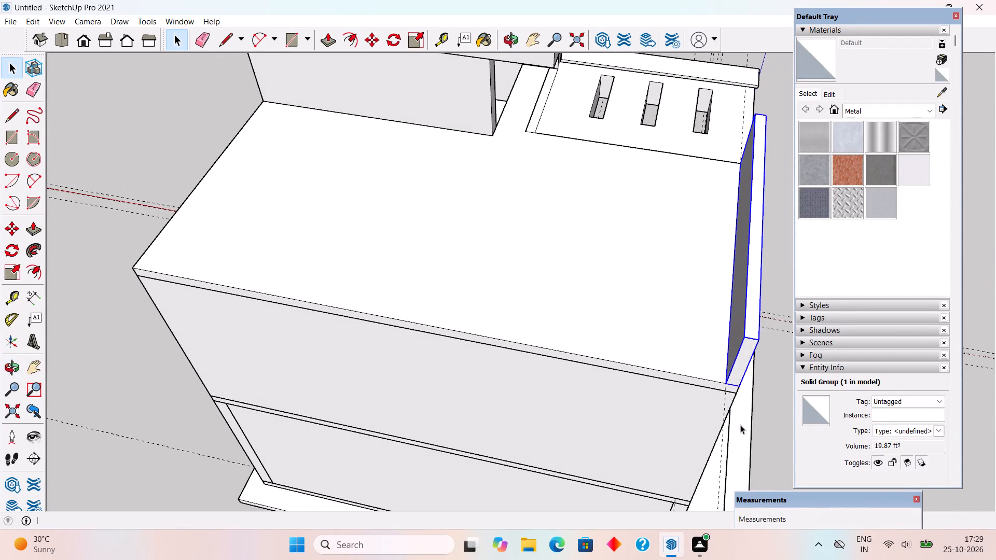
{"action": "key", "text": "t"}
{"action": "left_click", "coordinate": [644, 367]}
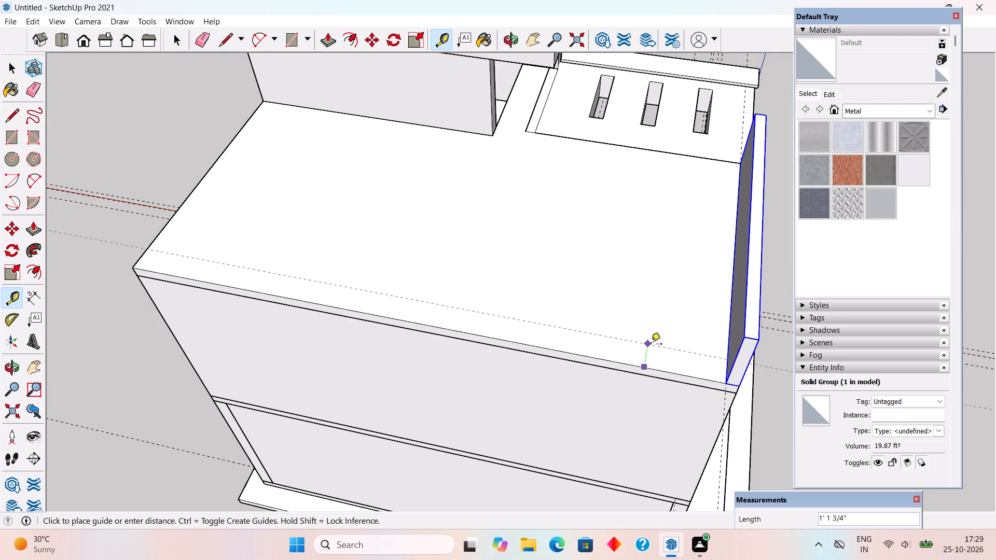
{"action": "key", "text": "9"}
{"action": "key", "text": "shift+quotedbl"}
{"action": "key", "text": "Return"}
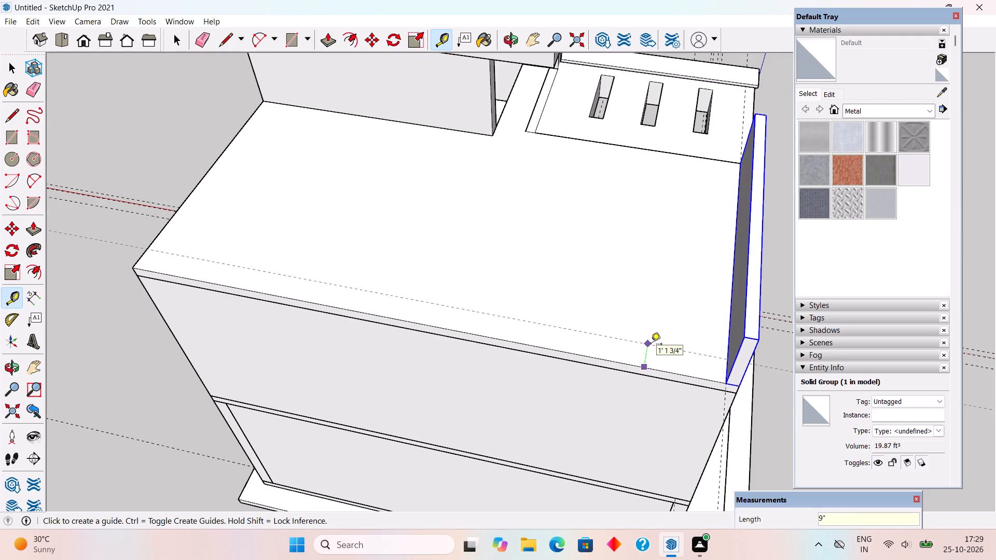
Draw a 25' 6" by 9" rectangle along the rear roof edge and pull it up to the side parapet's height.
{"action": "key", "text": "r"}
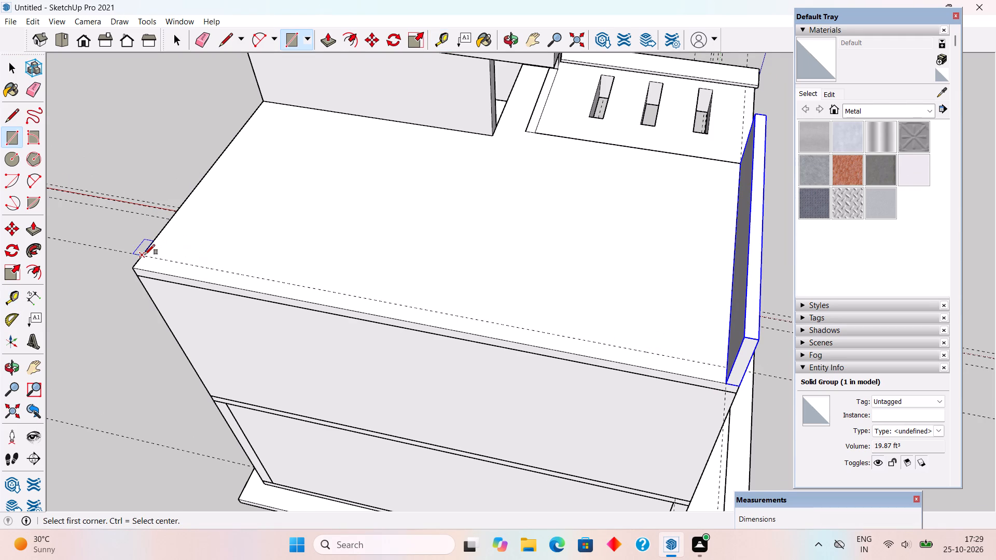
{"action": "left_click", "coordinate": [145, 255]}
{"action": "left_click", "coordinate": [729, 380]}
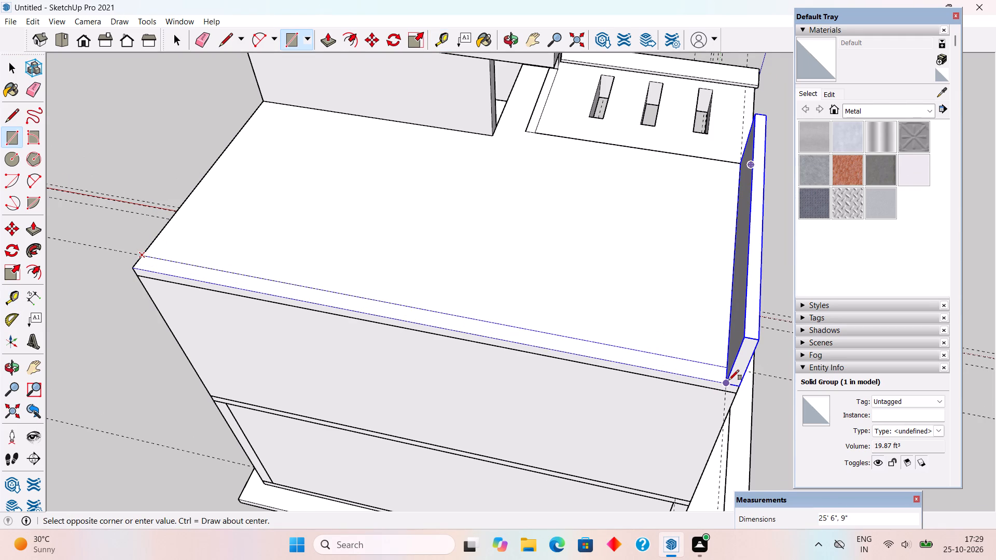
{"action": "key", "text": "p"}
{"action": "left_click", "coordinate": [717, 370]}
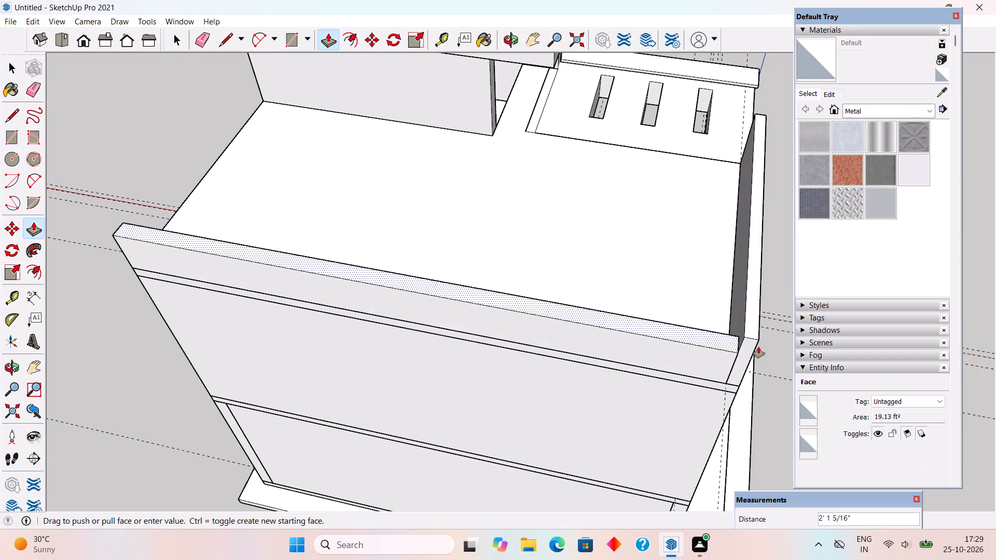
{"action": "left_click", "coordinate": [758, 347]}
Make the rear parapet a group.
{"action": "key", "text": "space"}
{"action": "double_click", "coordinate": [693, 315]}
{"action": "left_click", "coordinate": [693, 315]}
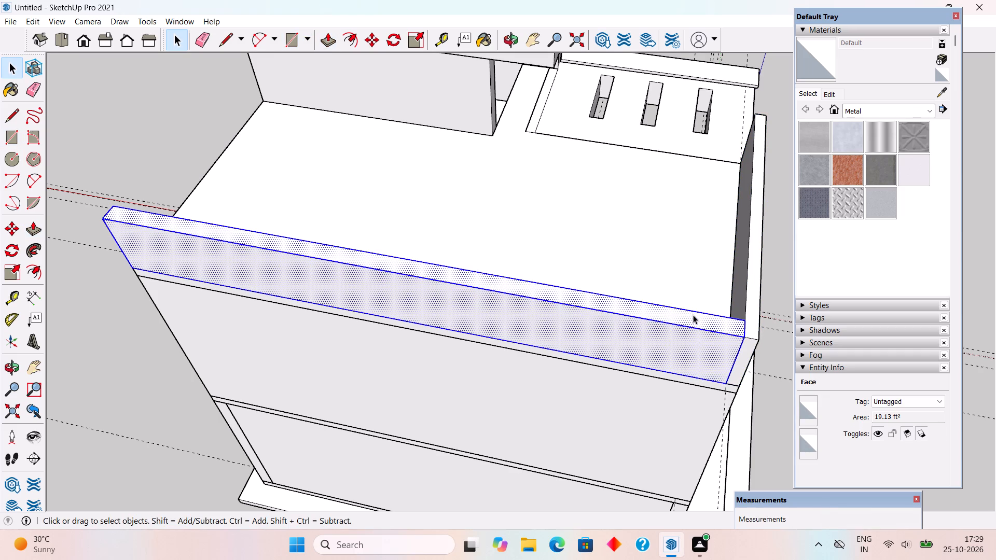
{"action": "right_click", "coordinate": [693, 315]}
{"action": "left_click", "coordinate": [723, 418]}
Place a guide 9" in from the roof's opposite side edge, between the rooftop room and the rear parapet.
{"action": "scroll", "coordinate": [688, 399], "scroll_direction": "down", "scroll_amount": 5}
{"action": "middle_click_drag", "start_coordinate": [530, 377], "coordinate": [783, 376]}
{"action": "middle_click_drag", "start_coordinate": [563, 369], "coordinate": [772, 354]}
{"action": "scroll", "coordinate": [707, 367], "scroll_direction": "up", "scroll_amount": 6}
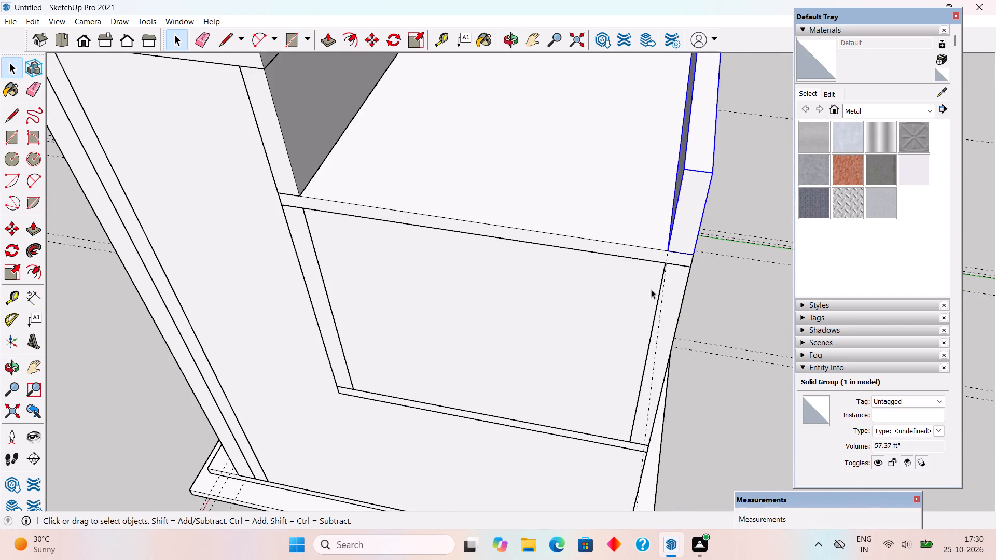
{"action": "middle_click_drag", "start_coordinate": [651, 289], "coordinate": [647, 361]}
{"action": "scroll", "coordinate": [671, 370], "scroll_direction": "up", "scroll_amount": 1}
{"action": "key", "text": "t"}
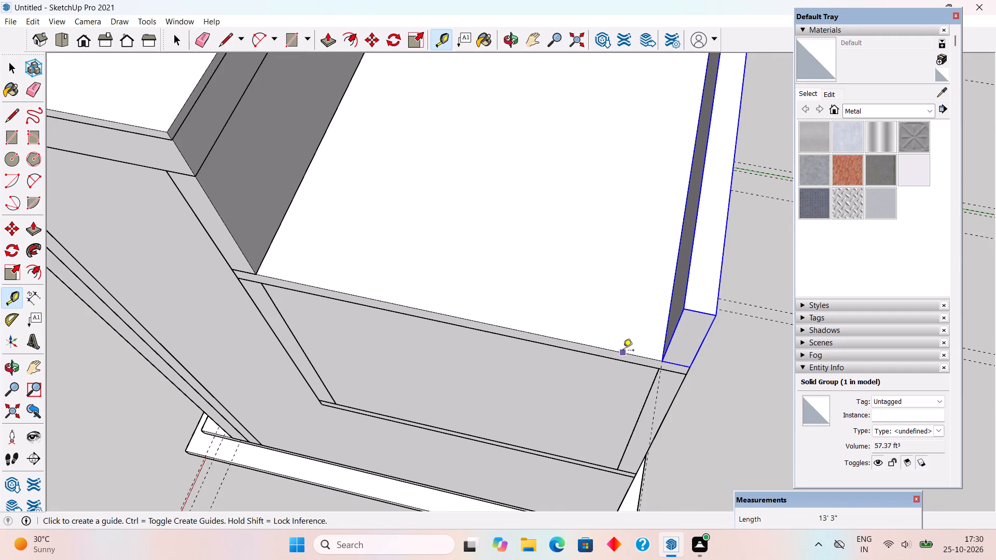
{"action": "left_click", "coordinate": [623, 351]}
{"action": "left_click", "coordinate": [631, 322]}
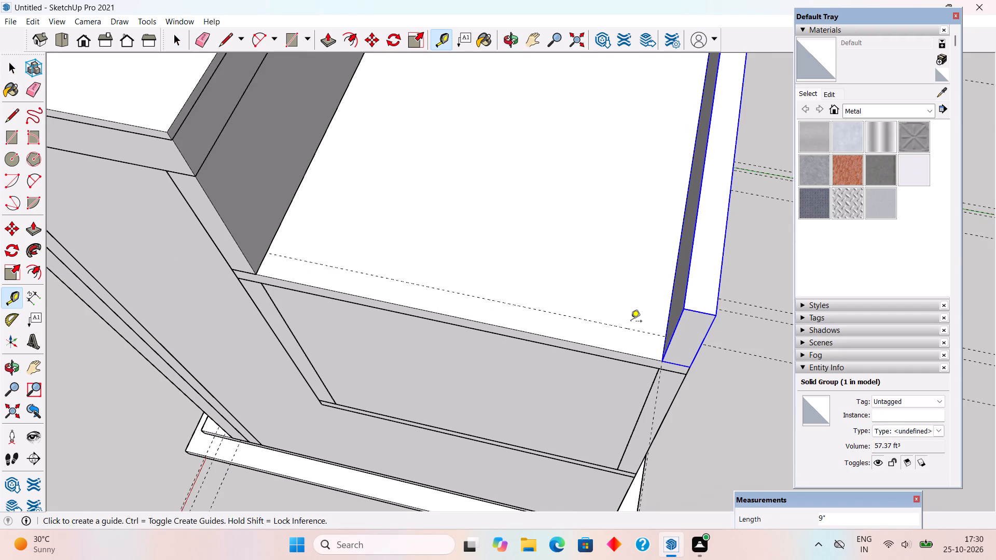
Draw a 9" wide rectangle from the rooftop room to the rear parapet and pull it up to the rear parapet's height.
{"action": "key", "text": "r"}
{"action": "left_click", "coordinate": [270, 253]}
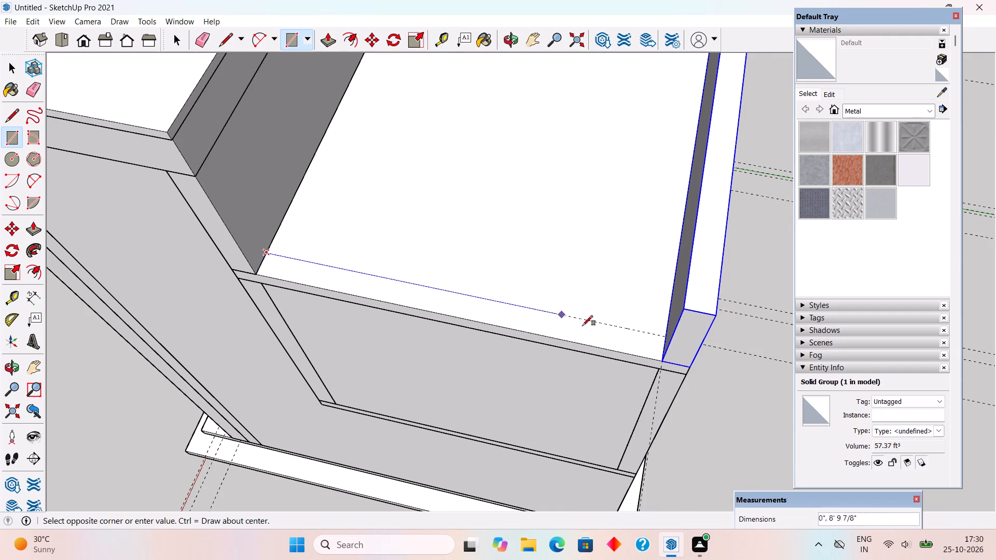
{"action": "left_click", "coordinate": [669, 359]}
{"action": "key", "text": "p"}
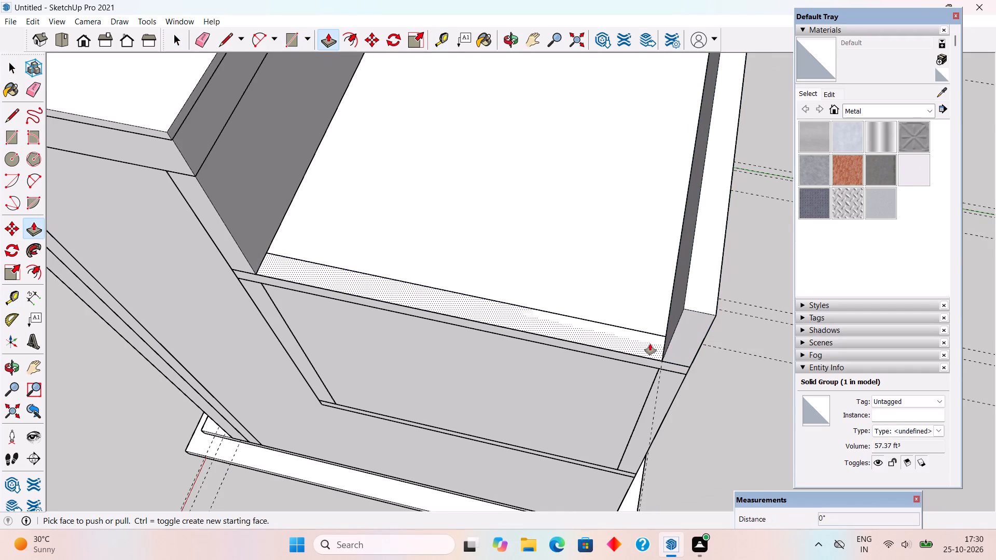
{"action": "left_click", "coordinate": [650, 344]}
{"action": "left_click", "coordinate": [700, 312]}
Make the parapet between the rooftop room and the rear parapet a group.
{"action": "key", "text": "space"}
{"action": "double_click", "coordinate": [606, 304]}
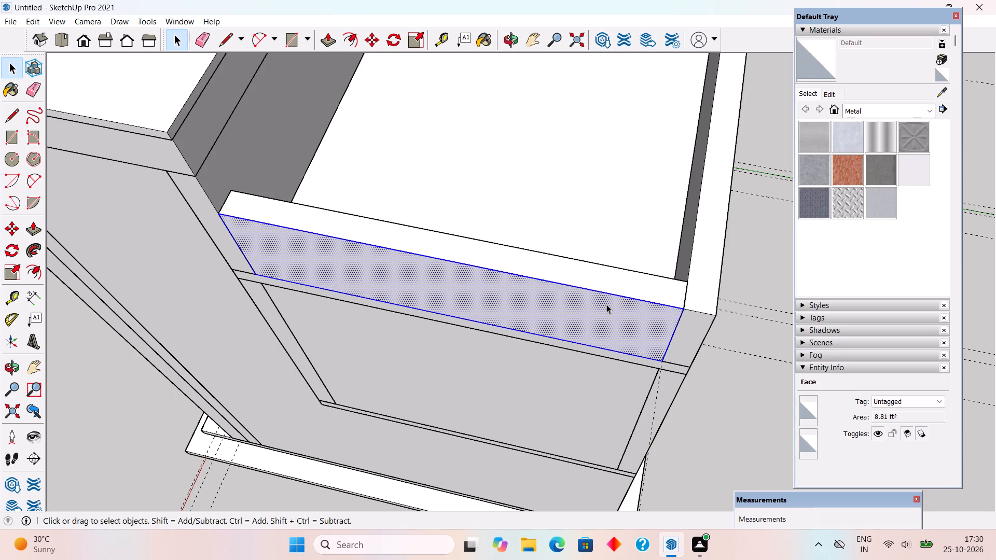
{"action": "left_click", "coordinate": [606, 304]}
{"action": "right_click", "coordinate": [606, 304]}
{"action": "left_click", "coordinate": [640, 413]}
{"action": "scroll", "coordinate": [632, 388], "scroll_direction": "down", "scroll_amount": 7}
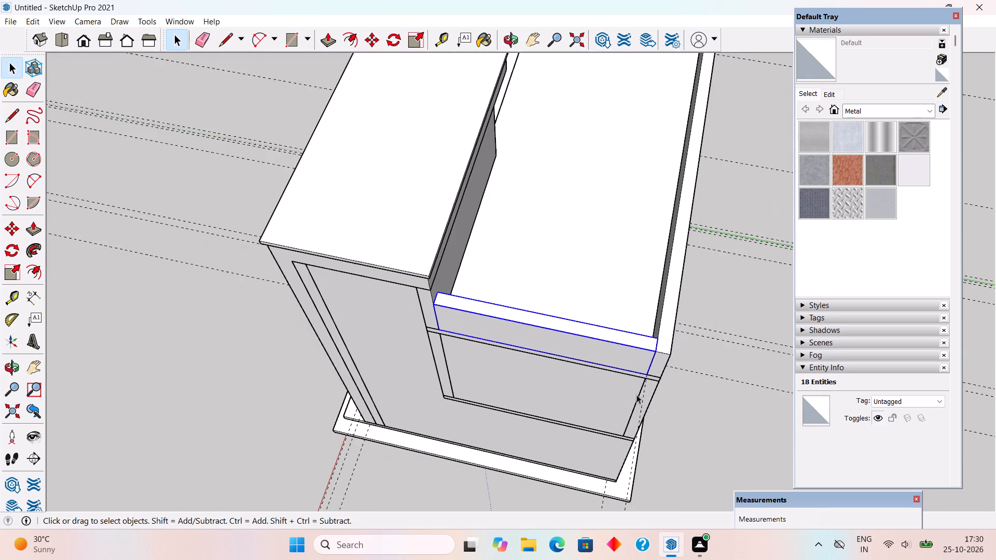
Examine the house's front facade, balcony and roofline from several angles.
{"action": "left_click", "coordinate": [672, 415]}
{"action": "middle_click_drag", "start_coordinate": [316, 259], "coordinate": [625, 149]}
{"action": "middle_click_drag", "start_coordinate": [352, 252], "coordinate": [661, 124]}
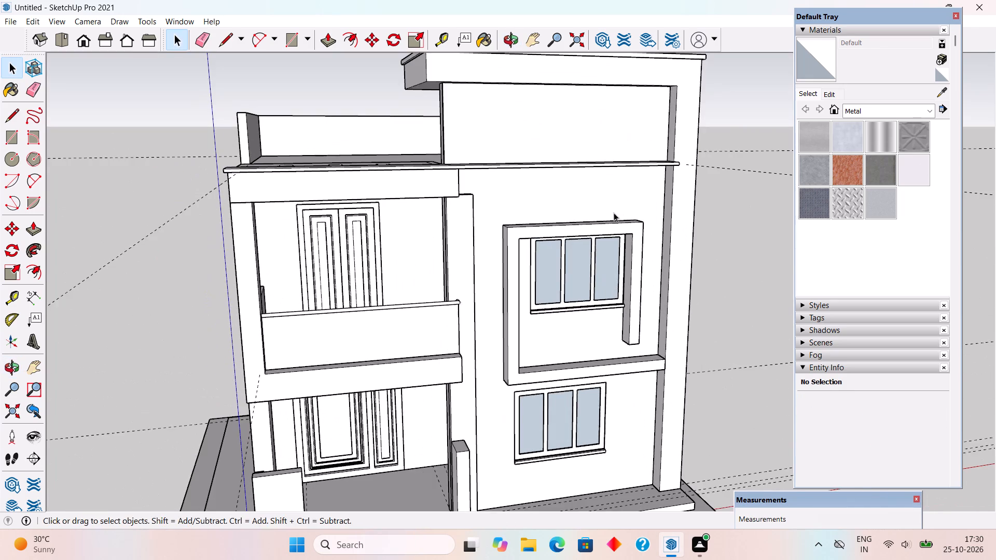
{"action": "middle_click_drag", "start_coordinate": [588, 158], "coordinate": [563, 116]}
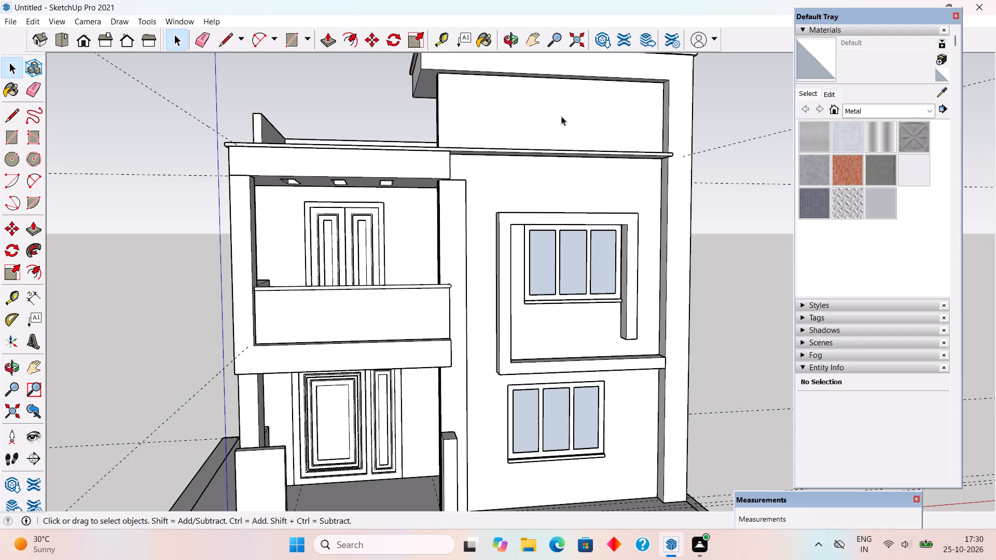
{"action": "middle_click_drag", "start_coordinate": [563, 123], "coordinate": [566, 133]}
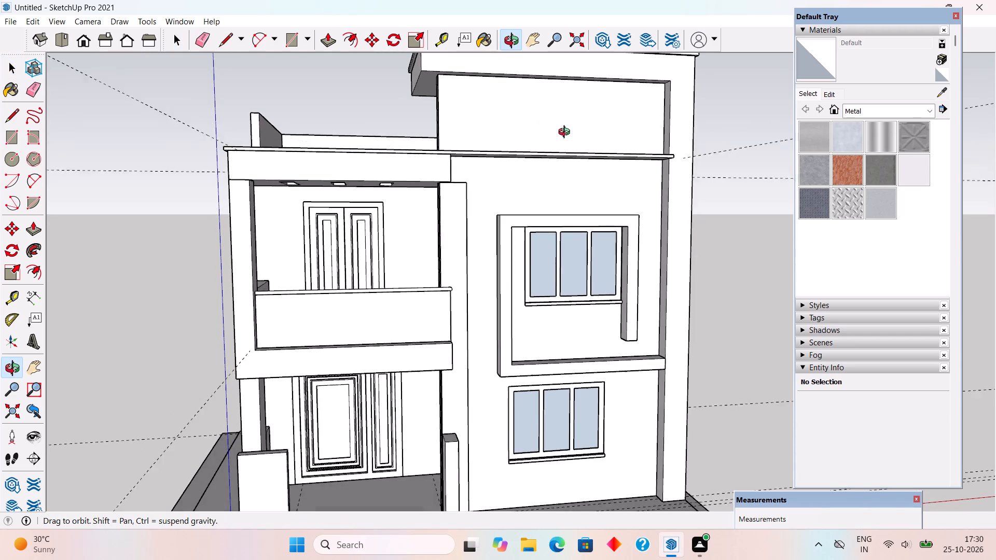
{"action": "middle_click_drag", "start_coordinate": [566, 133], "coordinate": [486, 138]}
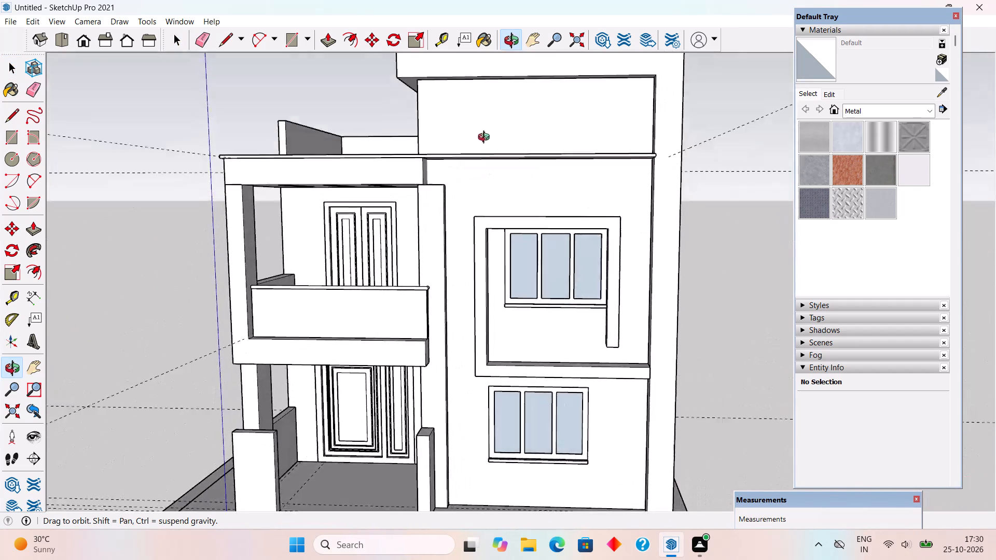
{"action": "middle_click_drag", "start_coordinate": [486, 138], "coordinate": [497, 59]}
{"action": "scroll", "coordinate": [497, 59], "scroll_direction": "down", "scroll_amount": 3}
{"action": "middle_click_drag", "start_coordinate": [523, 175], "coordinate": [556, 257]}
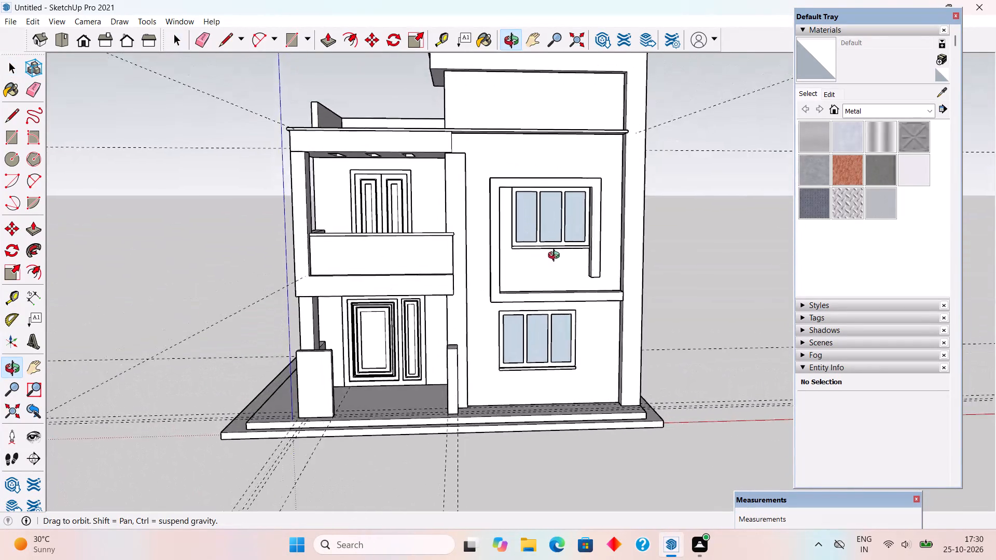
{"action": "middle_click_drag", "start_coordinate": [556, 257], "coordinate": [568, 232]}
{"action": "middle_click_drag", "start_coordinate": [423, 85], "coordinate": [375, 45]}
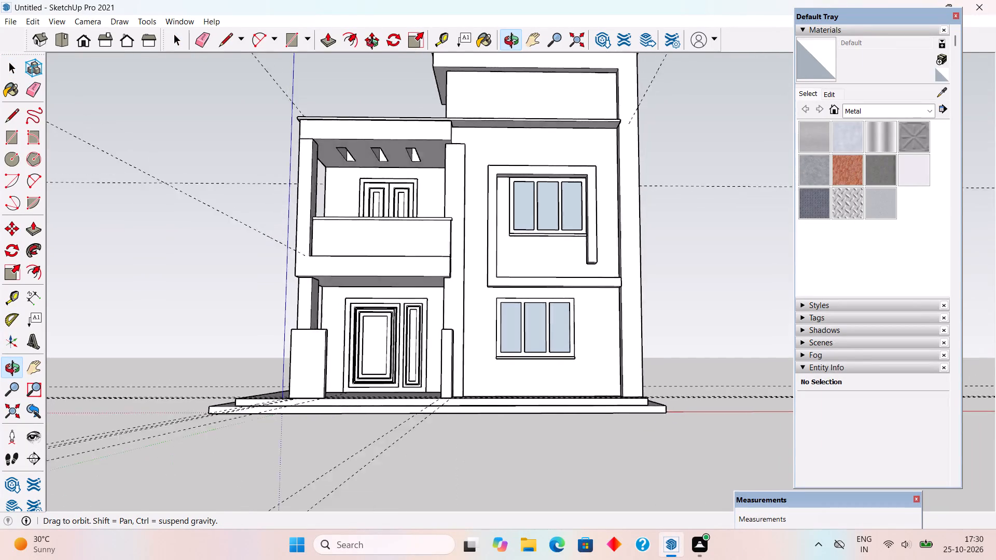
{"action": "middle_click_drag", "start_coordinate": [375, 45], "coordinate": [423, 153]}
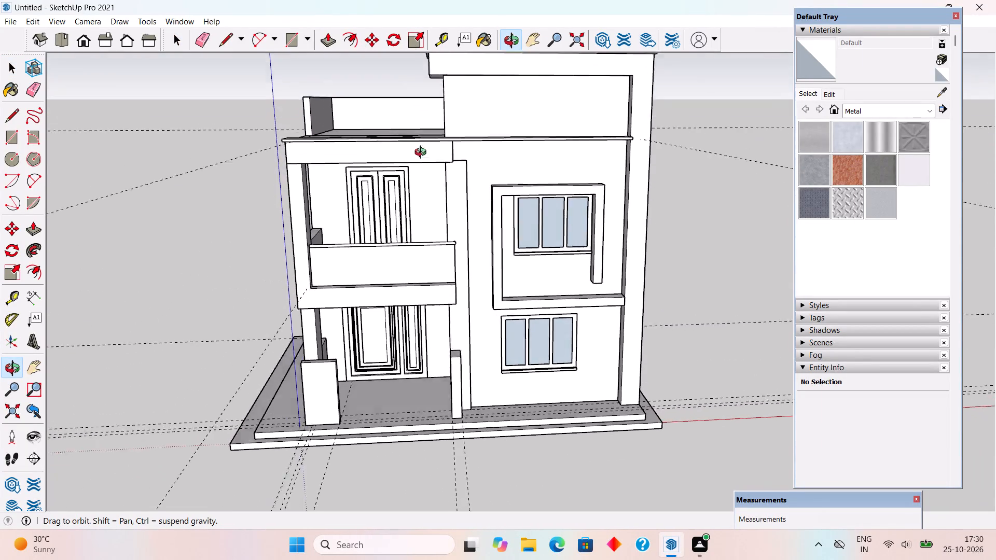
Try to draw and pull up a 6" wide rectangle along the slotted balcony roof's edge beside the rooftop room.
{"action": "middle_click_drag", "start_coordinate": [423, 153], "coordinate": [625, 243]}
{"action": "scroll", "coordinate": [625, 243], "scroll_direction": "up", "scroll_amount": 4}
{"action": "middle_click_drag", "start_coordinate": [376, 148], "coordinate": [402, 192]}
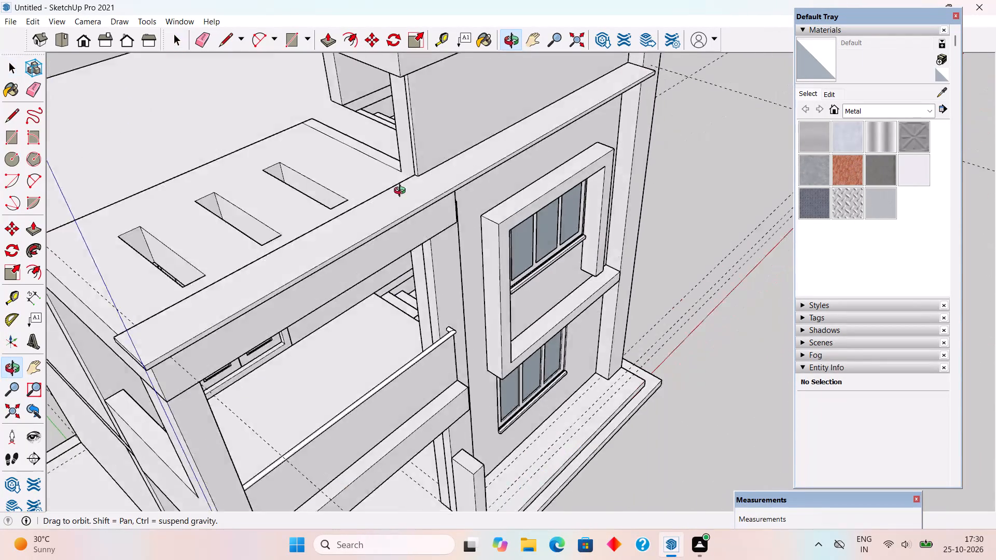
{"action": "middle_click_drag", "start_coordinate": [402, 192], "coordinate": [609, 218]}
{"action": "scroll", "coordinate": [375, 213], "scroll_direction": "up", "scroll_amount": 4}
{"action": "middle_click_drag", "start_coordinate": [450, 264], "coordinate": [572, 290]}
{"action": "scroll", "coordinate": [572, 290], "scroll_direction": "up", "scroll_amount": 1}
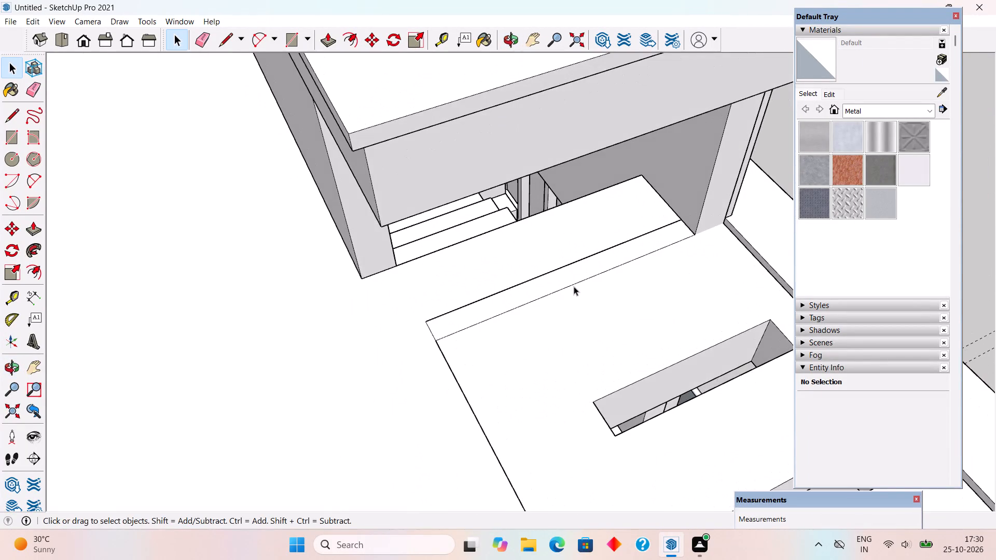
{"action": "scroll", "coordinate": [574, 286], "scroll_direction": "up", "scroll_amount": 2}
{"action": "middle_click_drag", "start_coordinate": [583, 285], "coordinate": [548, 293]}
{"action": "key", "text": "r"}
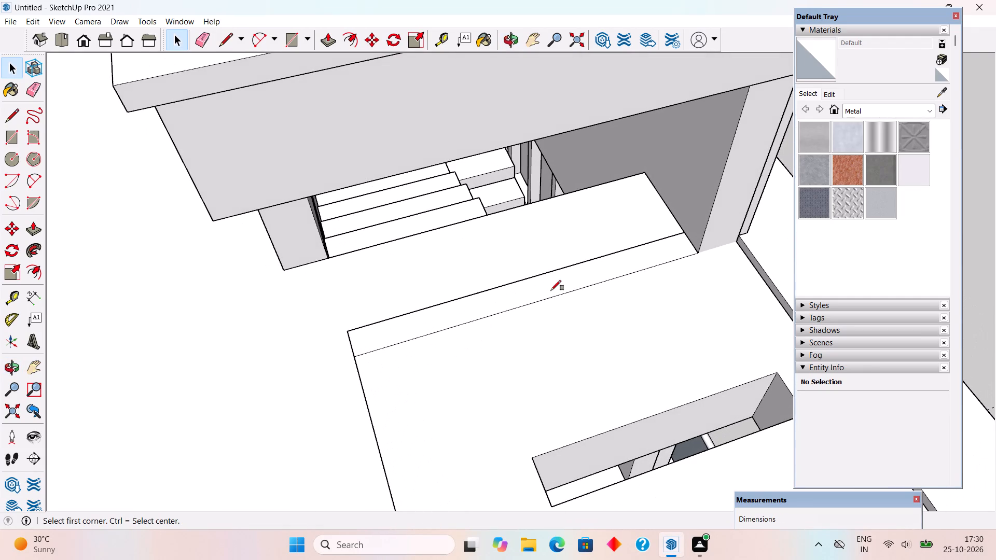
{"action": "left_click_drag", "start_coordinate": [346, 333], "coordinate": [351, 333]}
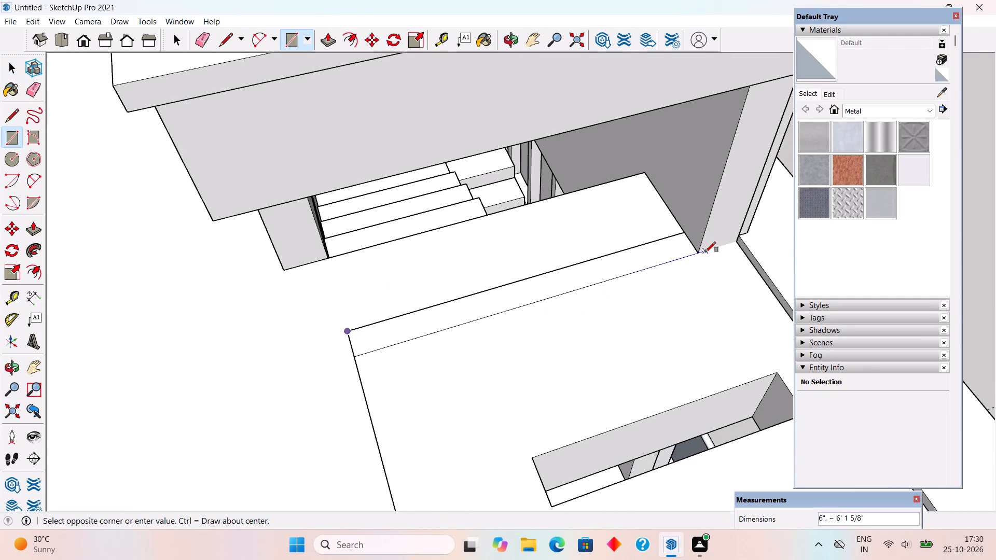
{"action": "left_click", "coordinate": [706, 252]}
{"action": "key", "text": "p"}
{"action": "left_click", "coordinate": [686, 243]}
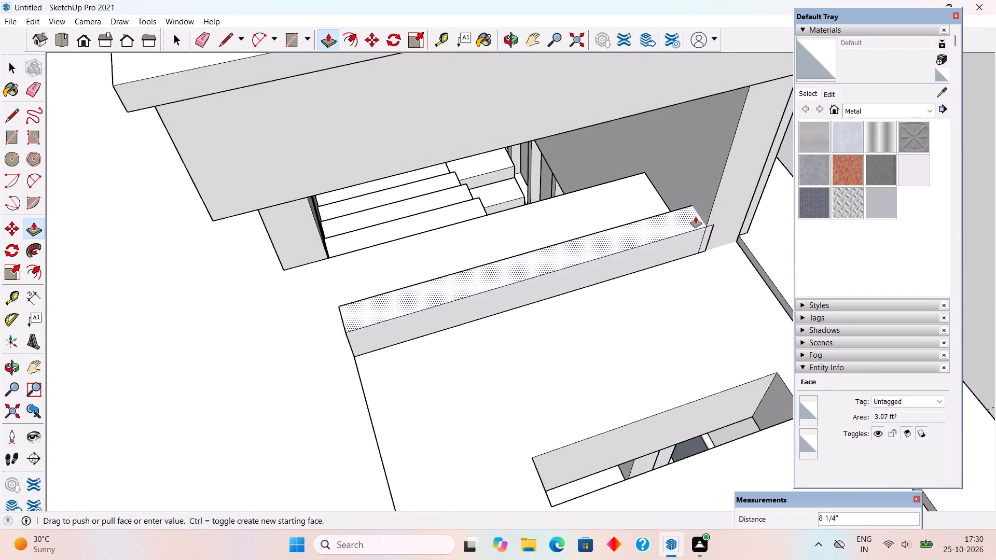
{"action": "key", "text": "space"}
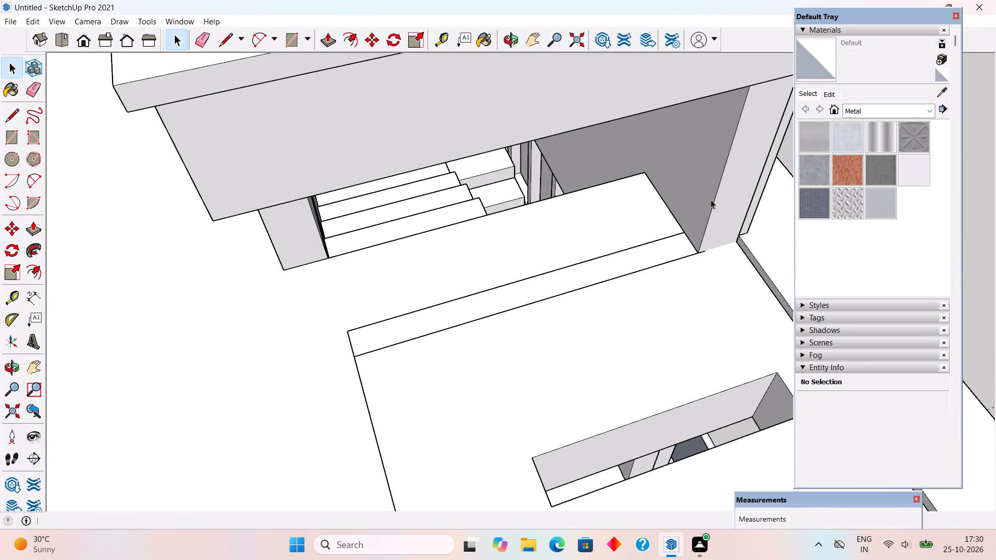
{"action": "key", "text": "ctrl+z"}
Draw a 6" wide rectangle along the slotted balcony roof's edge beside the rooftop room and pull it up about 1' 3 7/8".
{"action": "key", "text": "r"}
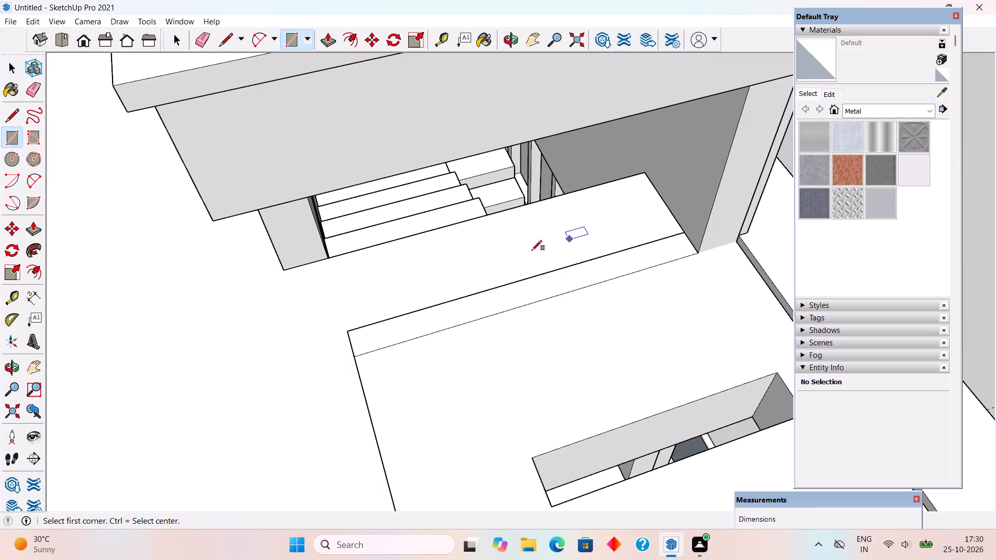
{"action": "left_click", "coordinate": [348, 328]}
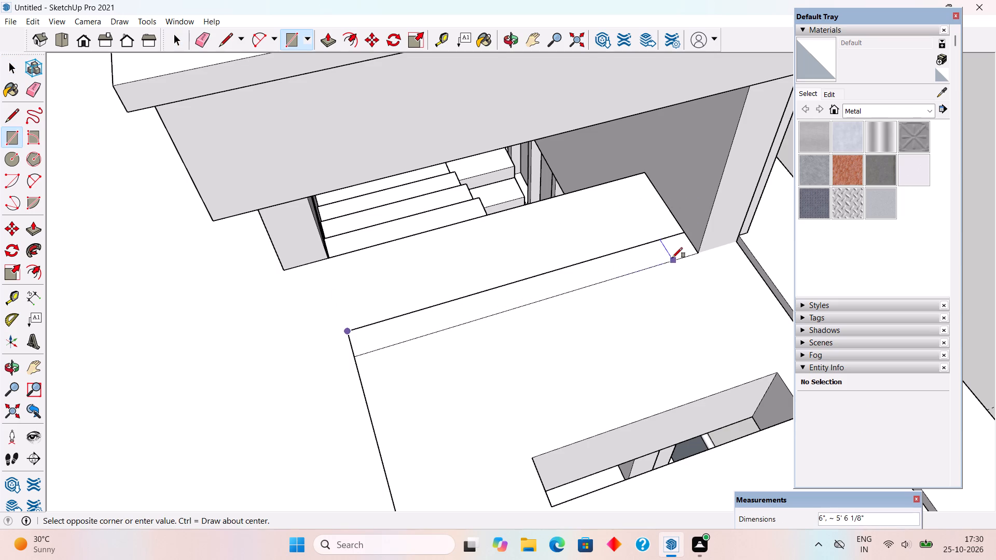
{"action": "left_click", "coordinate": [696, 251]}
{"action": "key", "text": "p"}
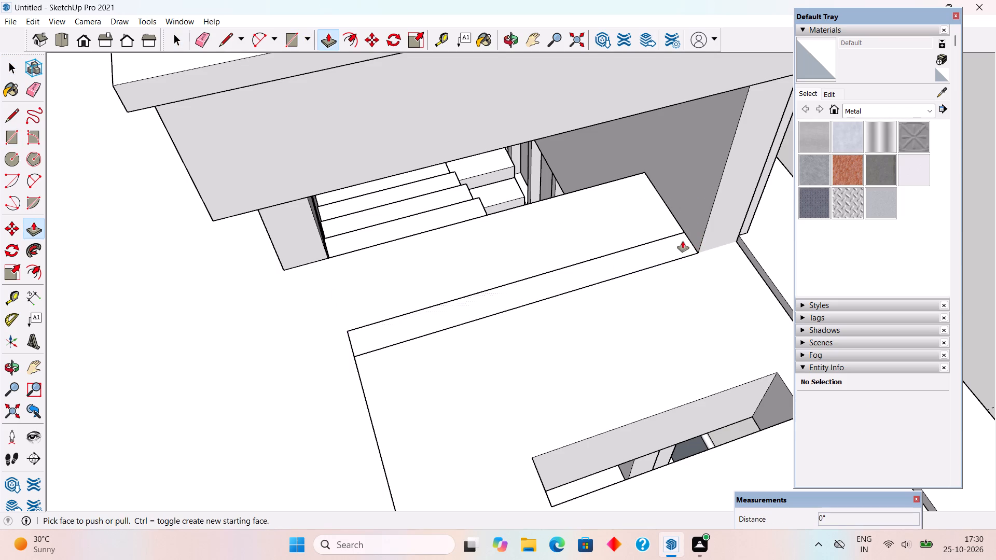
{"action": "left_click", "coordinate": [683, 241]}
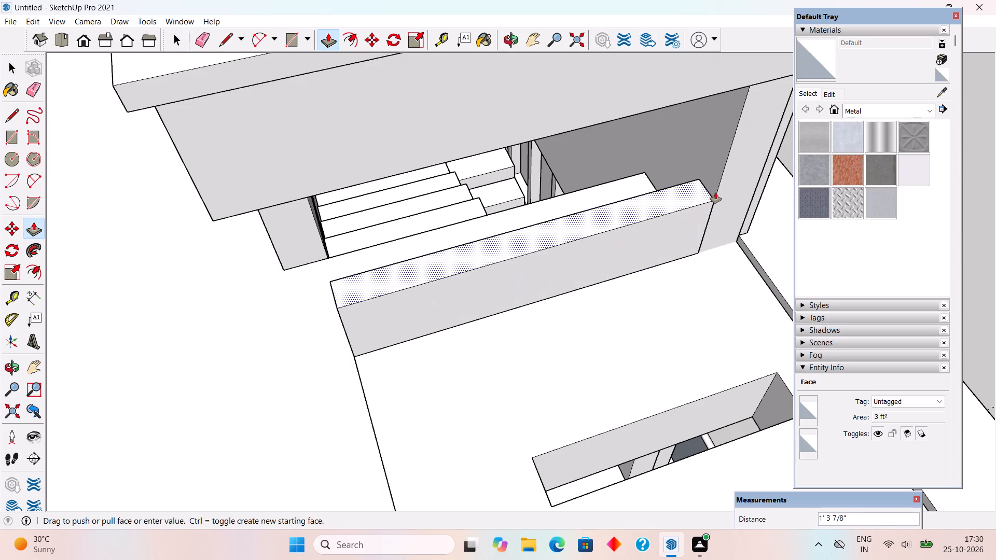
{"action": "left_click", "coordinate": [715, 192]}
Make the 6" wide parapet beside the rooftop room a group.
{"action": "key", "text": "space"}
{"action": "triple_click", "coordinate": [667, 234]}
{"action": "right_click", "coordinate": [667, 234]}
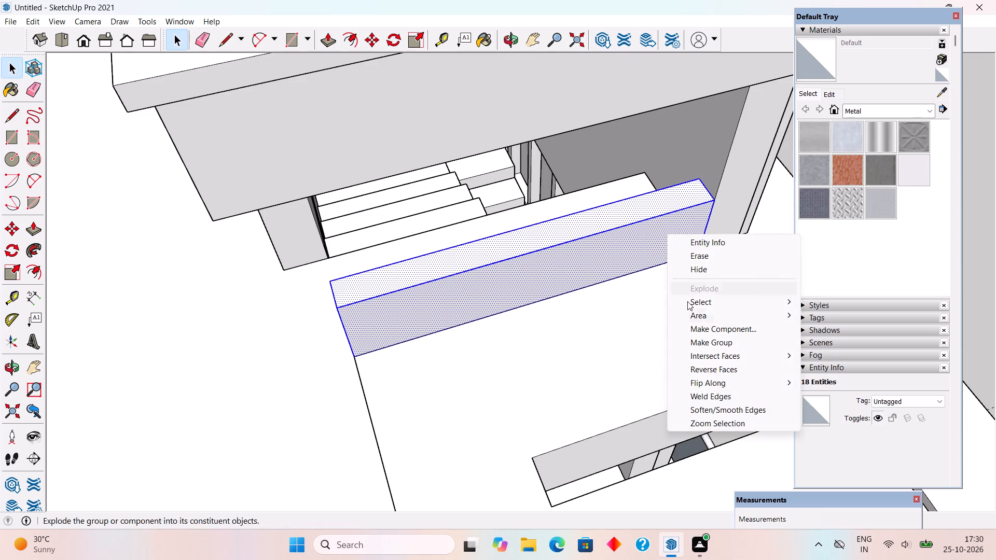
{"action": "left_click", "coordinate": [708, 341]}
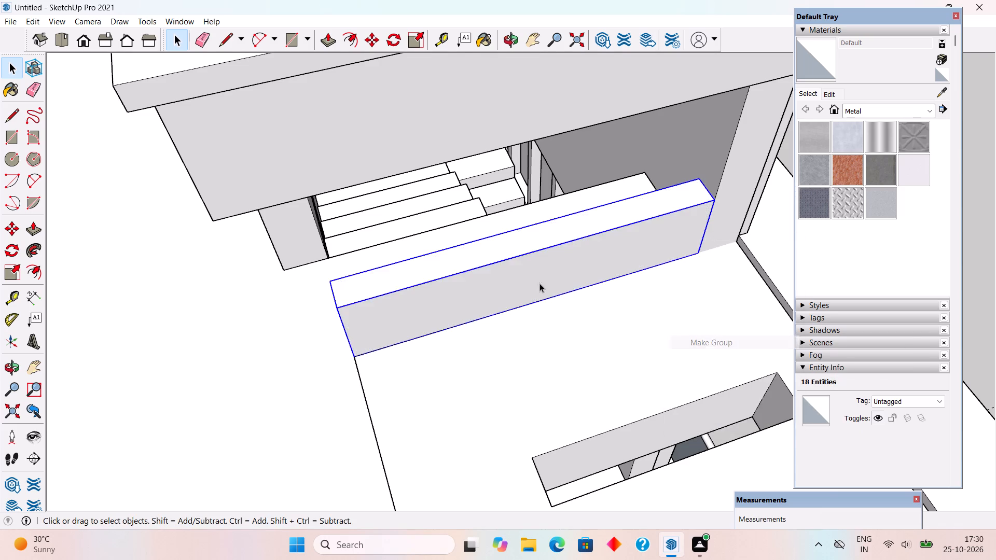
Place a guide 9" behind the slotted balcony roof's rear edge, on the main roof.
{"action": "scroll", "coordinate": [531, 289], "scroll_direction": "down", "scroll_amount": 2}
{"action": "scroll", "coordinate": [530, 290], "scroll_direction": "up", "scroll_amount": 1}
{"action": "scroll", "coordinate": [530, 290], "scroll_direction": "down", "scroll_amount": 11}
{"action": "middle_click_drag", "start_coordinate": [485, 263], "coordinate": [633, 245]}
{"action": "scroll", "coordinate": [654, 290], "scroll_direction": "down", "scroll_amount": 1}
{"action": "scroll", "coordinate": [535, 388], "scroll_direction": "up", "scroll_amount": 1}
{"action": "middle_click_drag", "start_coordinate": [535, 388], "coordinate": [777, 379]}
{"action": "scroll", "coordinate": [320, 205], "scroll_direction": "down", "scroll_amount": 6}
{"action": "scroll", "coordinate": [707, 273], "scroll_direction": "up", "scroll_amount": 6}
{"action": "scroll", "coordinate": [586, 211], "scroll_direction": "up", "scroll_amount": 5}
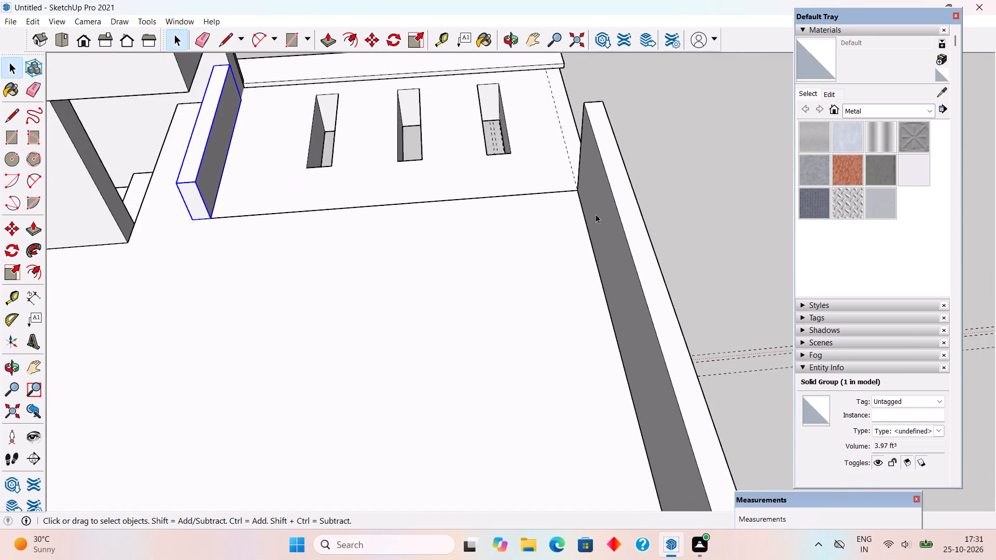
{"action": "middle_click_drag", "start_coordinate": [593, 214], "coordinate": [721, 205]}
{"action": "scroll", "coordinate": [626, 227], "scroll_direction": "up", "scroll_amount": 2}
{"action": "key", "text": "t"}
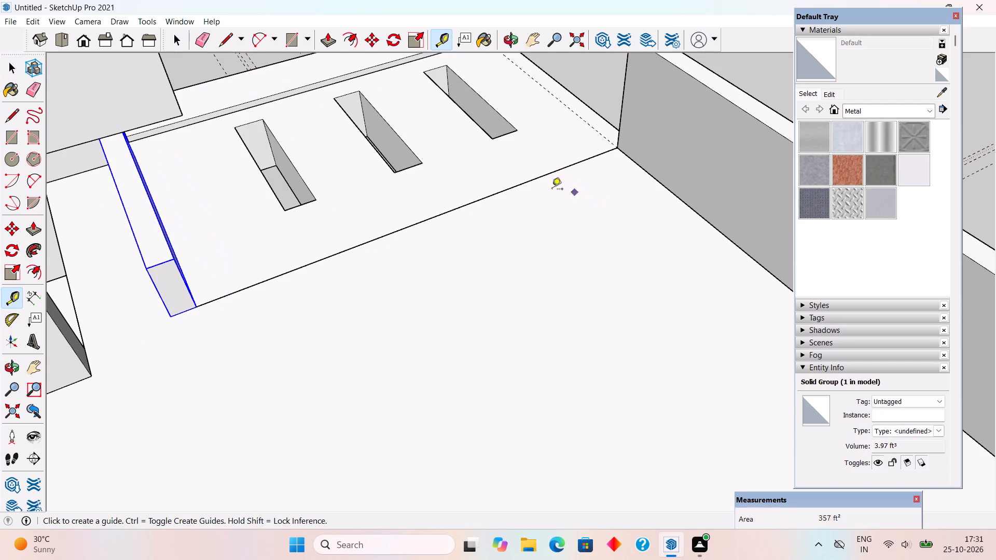
{"action": "left_click", "coordinate": [519, 184]}
{"action": "left_click", "coordinate": [532, 202]}
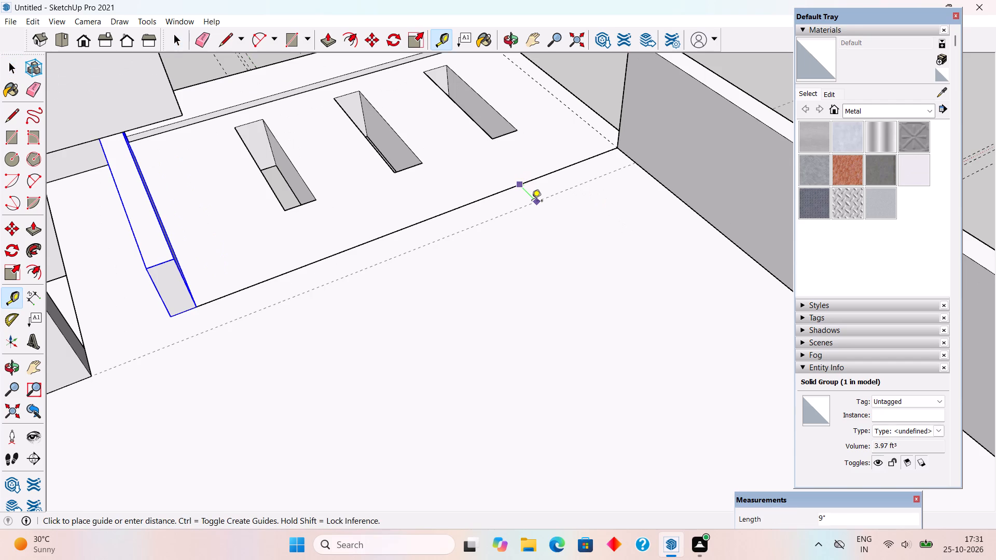
Draw an 11' by 9" rectangle along the slotted roof's rear edge to the side parapet and pull it up to the short parapet's height.
{"action": "key", "text": "r"}
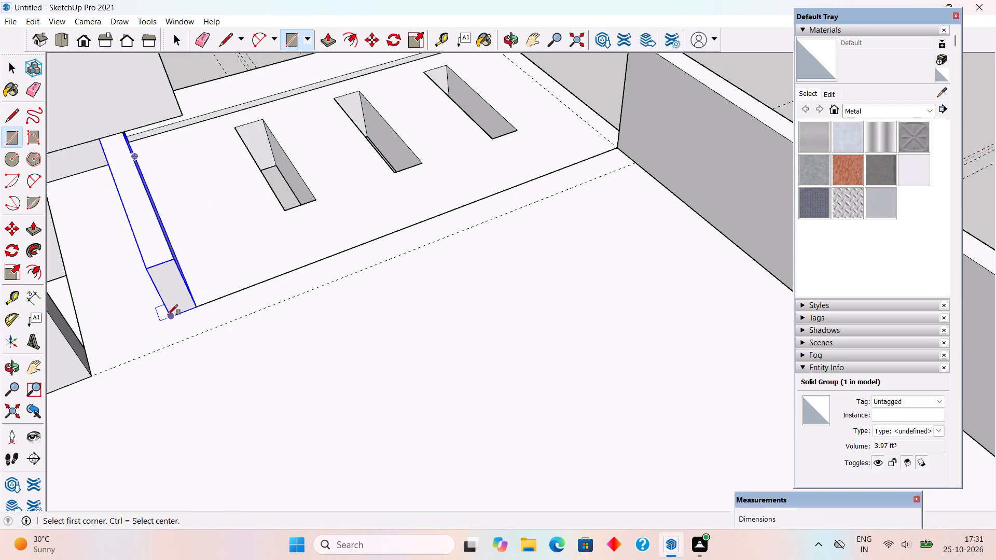
{"action": "left_click", "coordinate": [172, 315]}
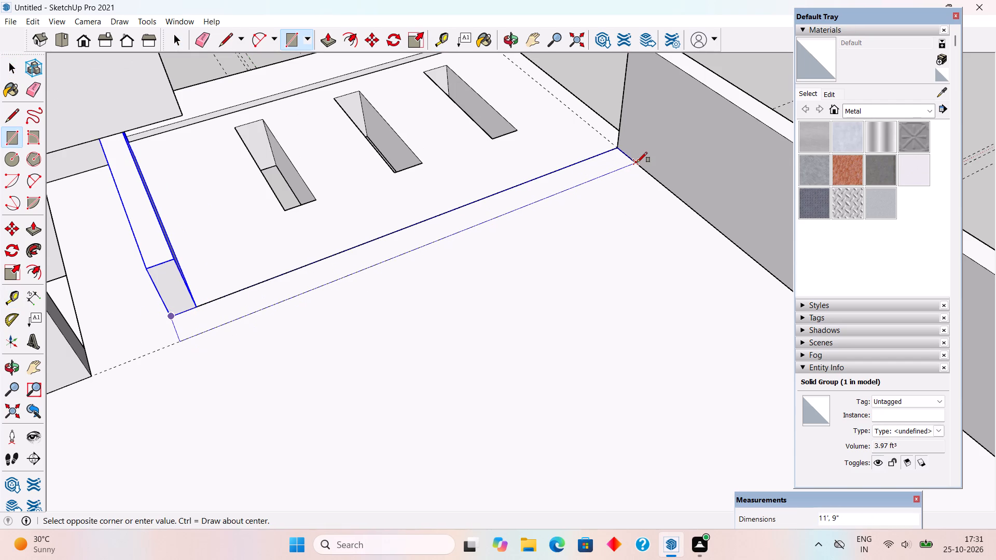
{"action": "left_click", "coordinate": [637, 162]}
{"action": "key", "text": "p"}
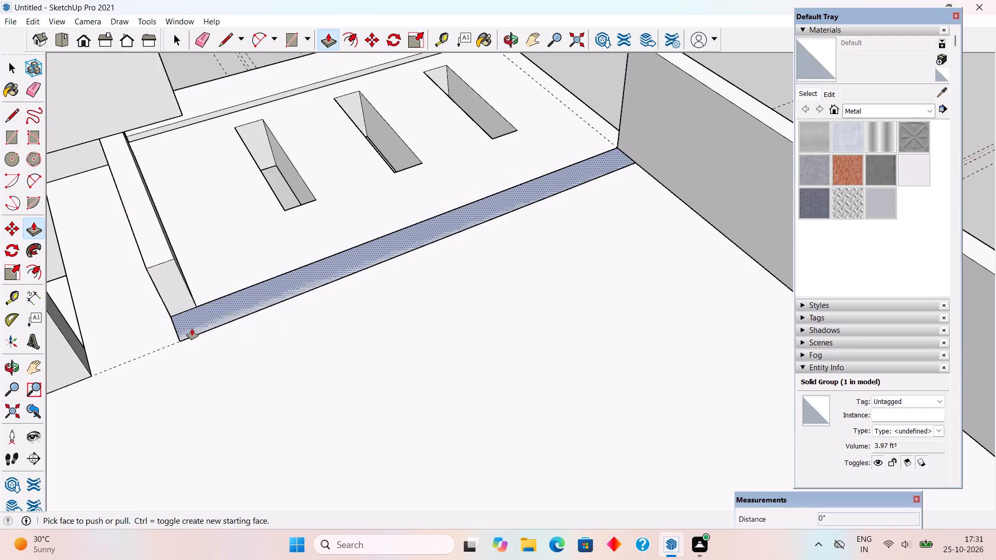
{"action": "left_click", "coordinate": [192, 329]}
{"action": "left_click", "coordinate": [195, 311]}
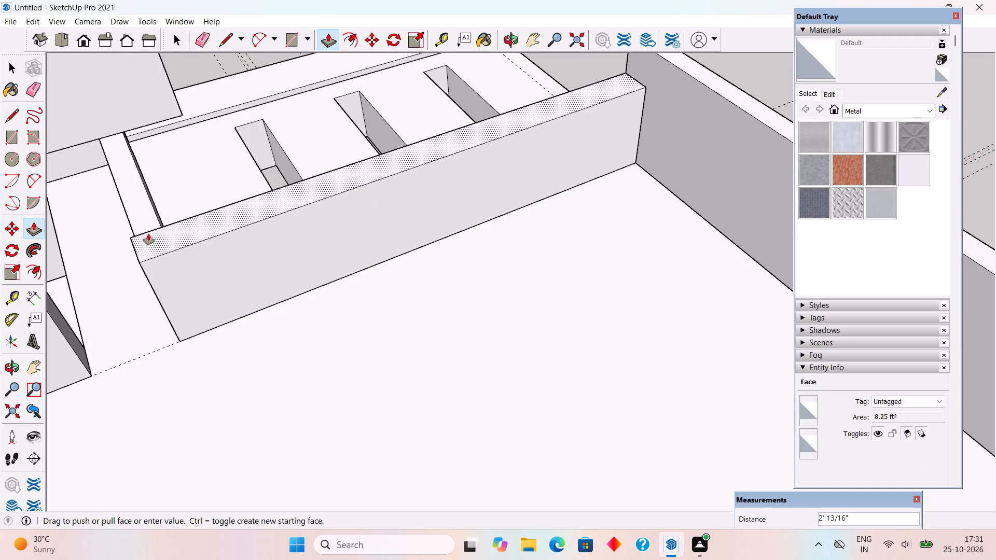
{"action": "middle_click_drag", "start_coordinate": [165, 243], "coordinate": [273, 268]}
{"action": "left_click", "coordinate": [191, 361]}
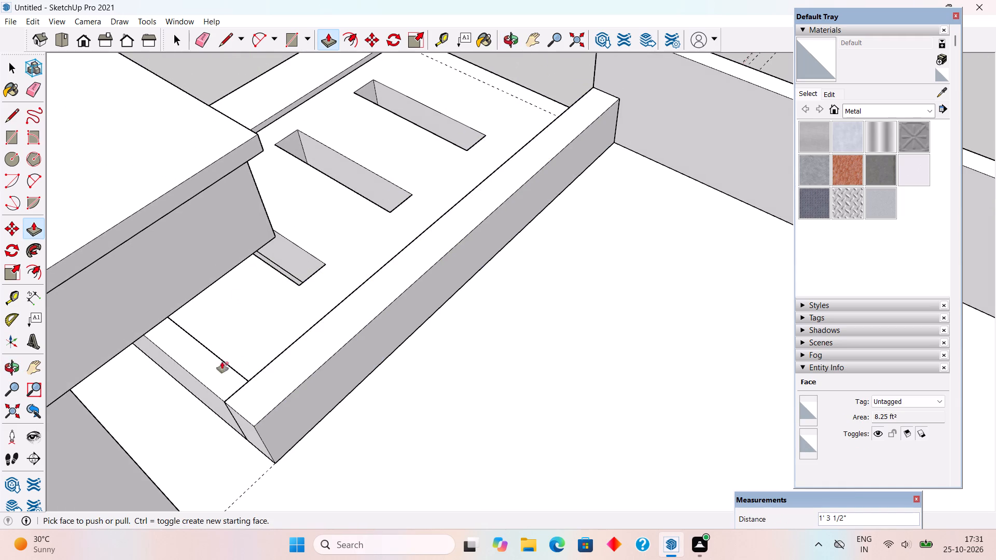
Make the parapet between the slotted balcony roof and the main roof a group.
{"action": "key", "text": "space"}
{"action": "triple_click", "coordinate": [331, 371]}
{"action": "right_click", "coordinate": [331, 371]}
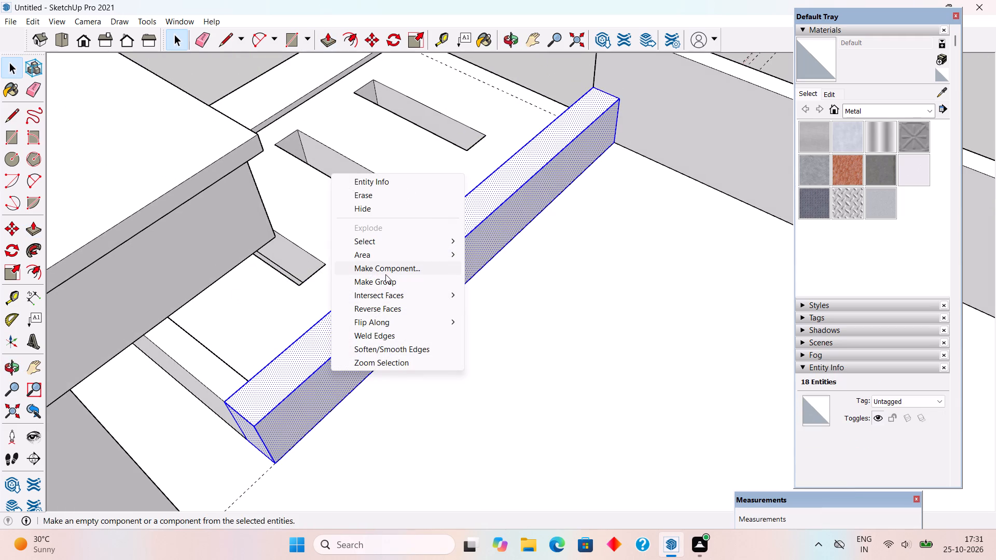
{"action": "left_click", "coordinate": [385, 282]}
{"action": "left_click", "coordinate": [589, 78]}
Examine the front facade and the parapets above the balcony roof from different heights.
{"action": "scroll", "coordinate": [617, 146], "scroll_direction": "down", "scroll_amount": 3}
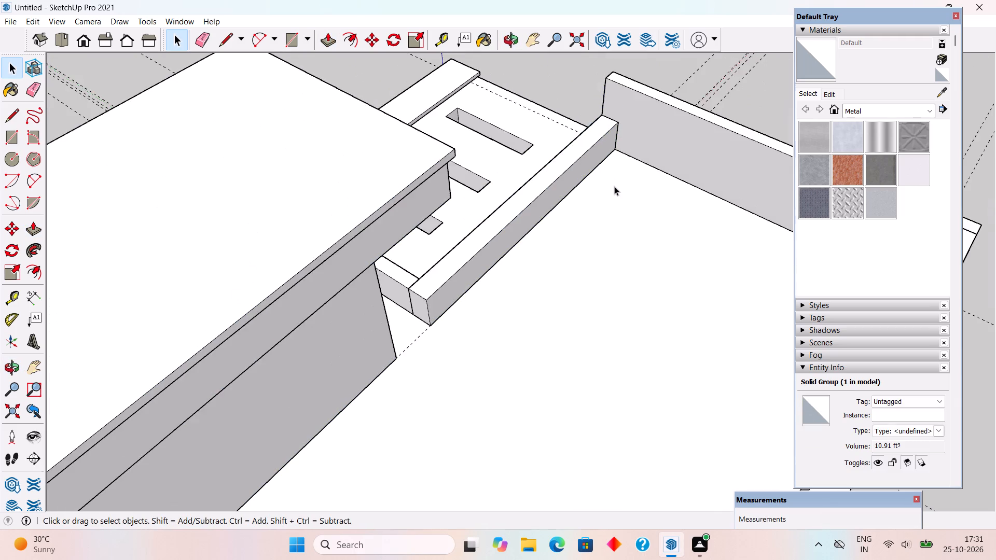
{"action": "scroll", "coordinate": [614, 186], "scroll_direction": "down", "scroll_amount": 6}
{"action": "middle_click_drag", "start_coordinate": [578, 251], "coordinate": [26, 227]}
{"action": "middle_click_drag", "start_coordinate": [627, 244], "coordinate": [126, 134]}
{"action": "middle_click_drag", "start_coordinate": [565, 209], "coordinate": [468, 129]}
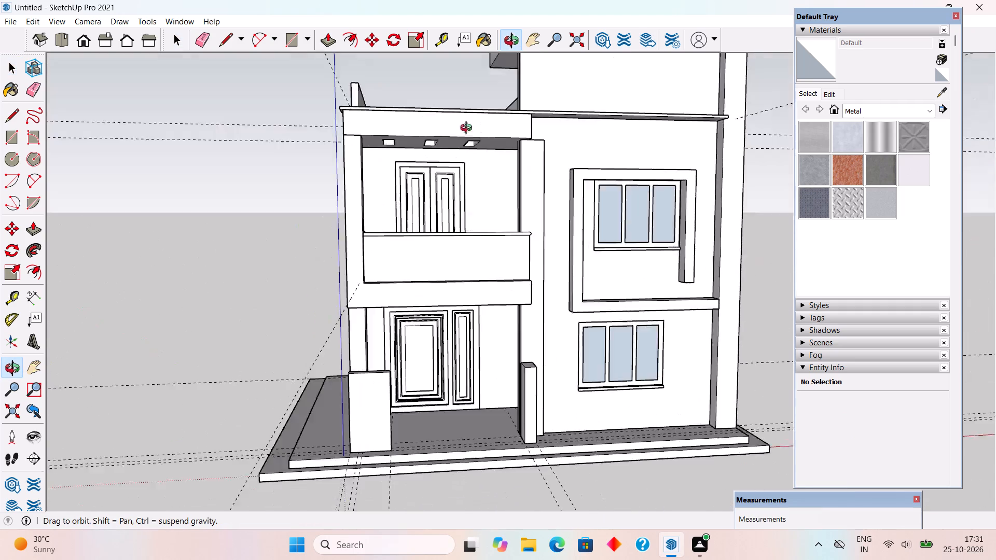
{"action": "middle_click_drag", "start_coordinate": [468, 129], "coordinate": [439, 115]}
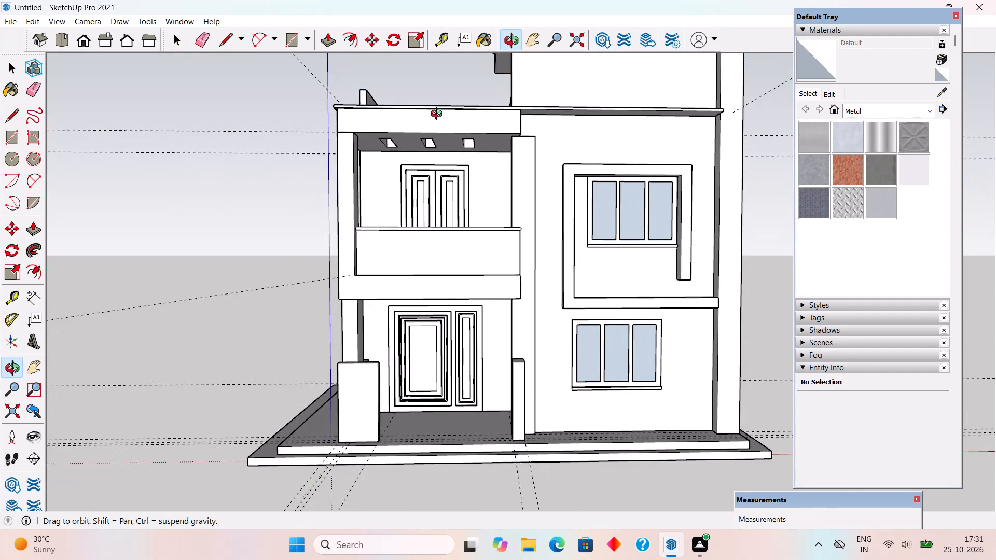
{"action": "middle_click_drag", "start_coordinate": [439, 115], "coordinate": [437, 111]}
{"action": "scroll", "coordinate": [434, 109], "scroll_direction": "down", "scroll_amount": 3}
{"action": "middle_click_drag", "start_coordinate": [433, 109], "coordinate": [422, 133]}
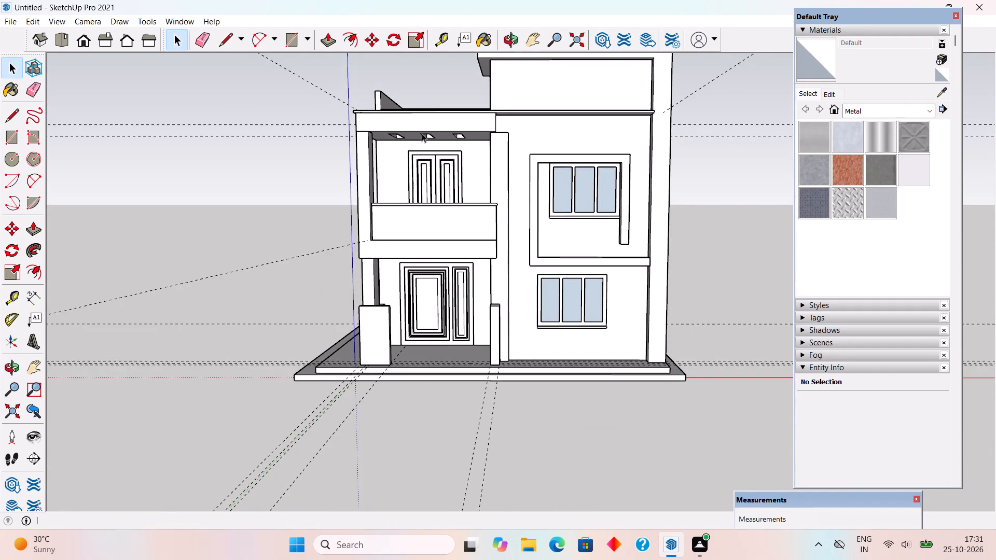
{"action": "scroll", "coordinate": [422, 133], "scroll_direction": "up", "scroll_amount": 3}
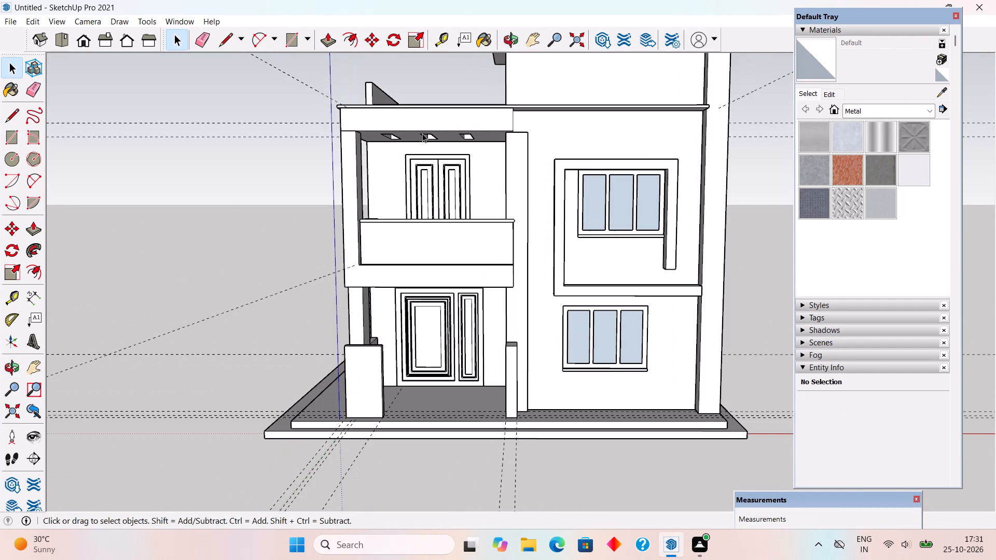
{"action": "scroll", "coordinate": [422, 115], "scroll_direction": "down", "scroll_amount": 1}
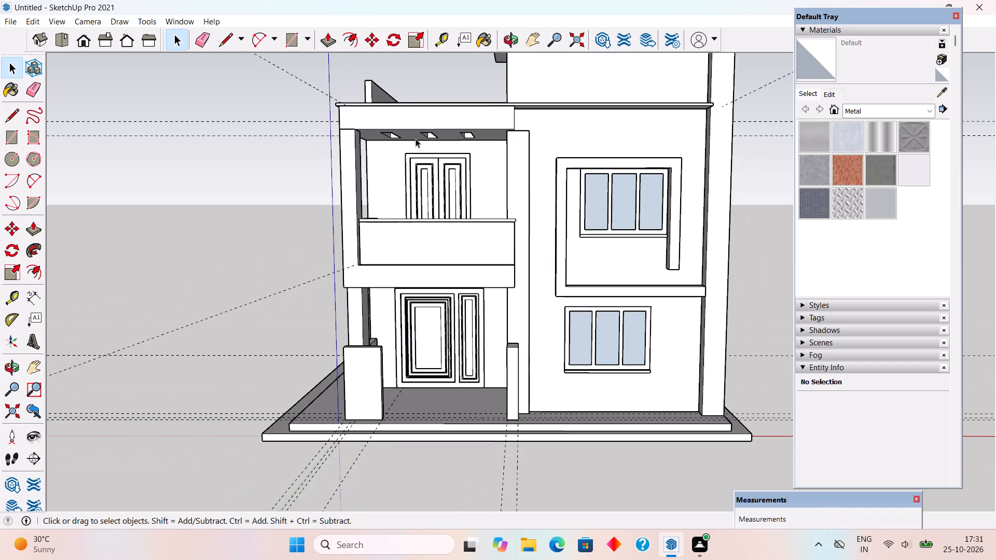
{"action": "scroll", "coordinate": [416, 138], "scroll_direction": "down", "scroll_amount": 1}
{"action": "middle_click_drag", "start_coordinate": [541, 270], "coordinate": [523, 327]}
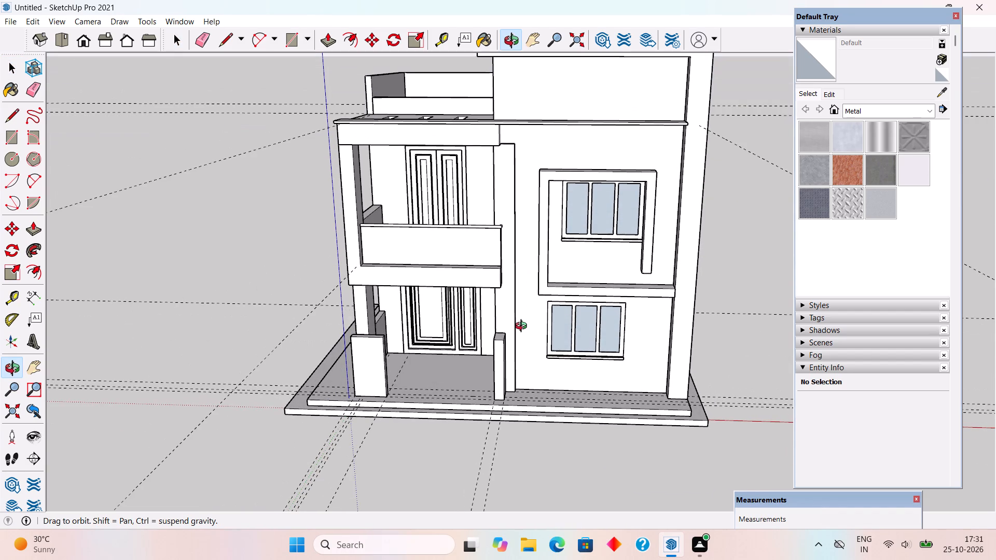
Draw a 14' 3" by 2' rectangle on the base slab below the ground-floor window, from the narrow porch wall to the house's far corner.
{"action": "middle_click_drag", "start_coordinate": [523, 327], "coordinate": [524, 327]}
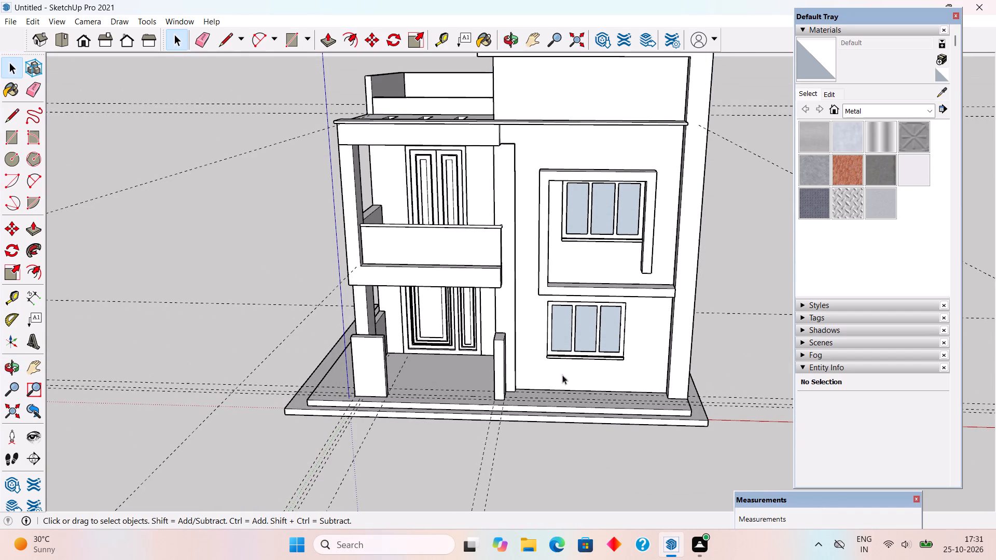
{"action": "scroll", "coordinate": [647, 398], "scroll_direction": "up", "scroll_amount": 10}
{"action": "middle_click_drag", "start_coordinate": [682, 442], "coordinate": [687, 472]}
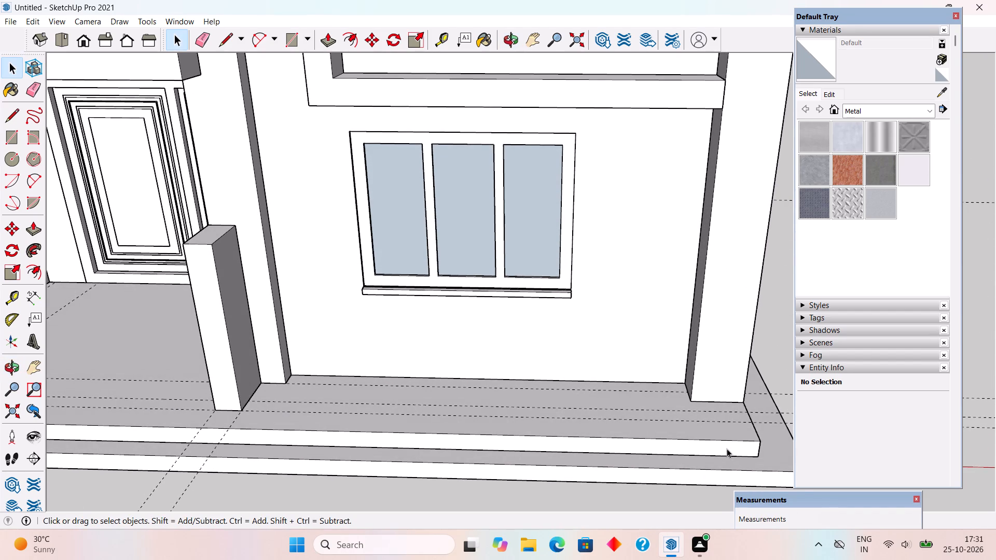
{"action": "middle_click_drag", "start_coordinate": [714, 434], "coordinate": [722, 479]}
{"action": "scroll", "coordinate": [677, 423], "scroll_direction": "up", "scroll_amount": 2}
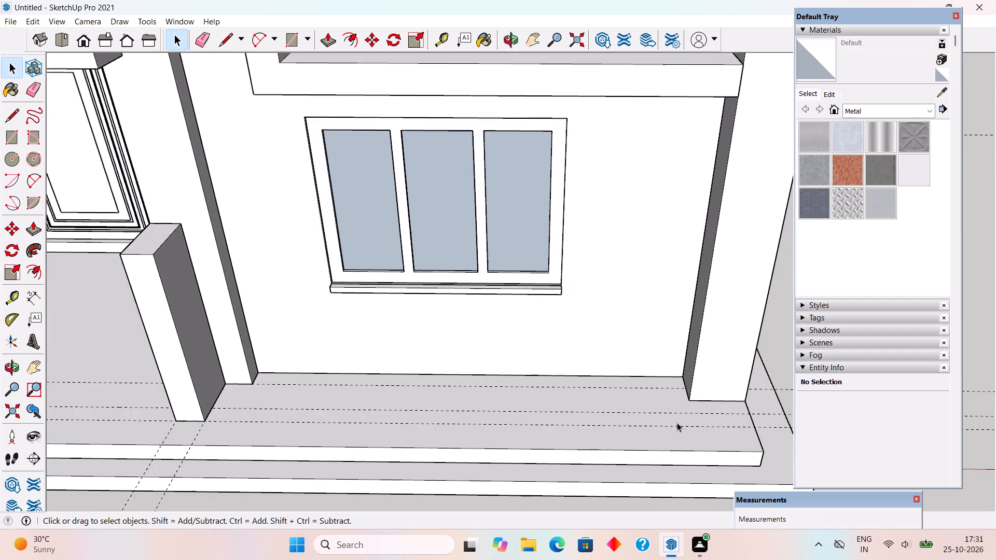
{"action": "scroll", "coordinate": [677, 423], "scroll_direction": "up", "scroll_amount": 2}
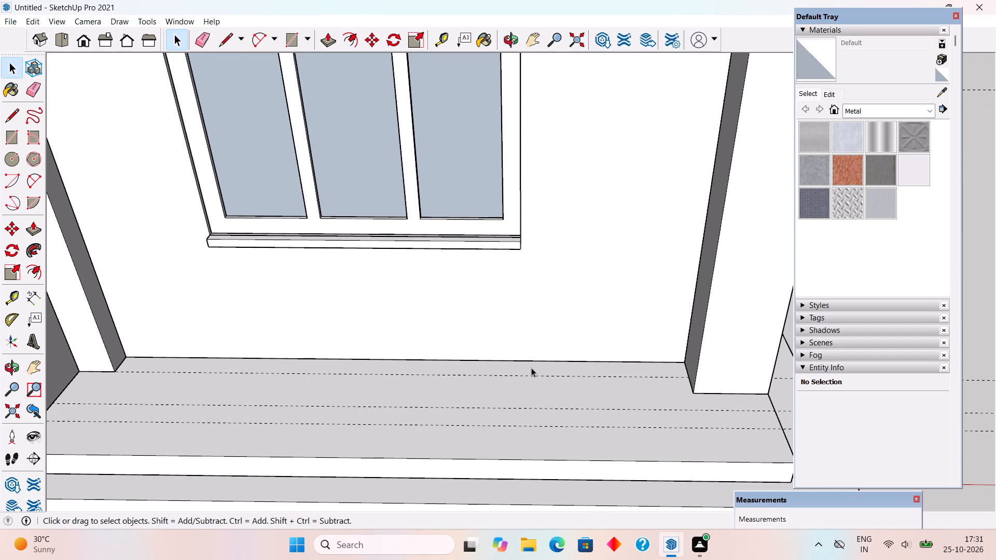
{"action": "key", "text": "t"}
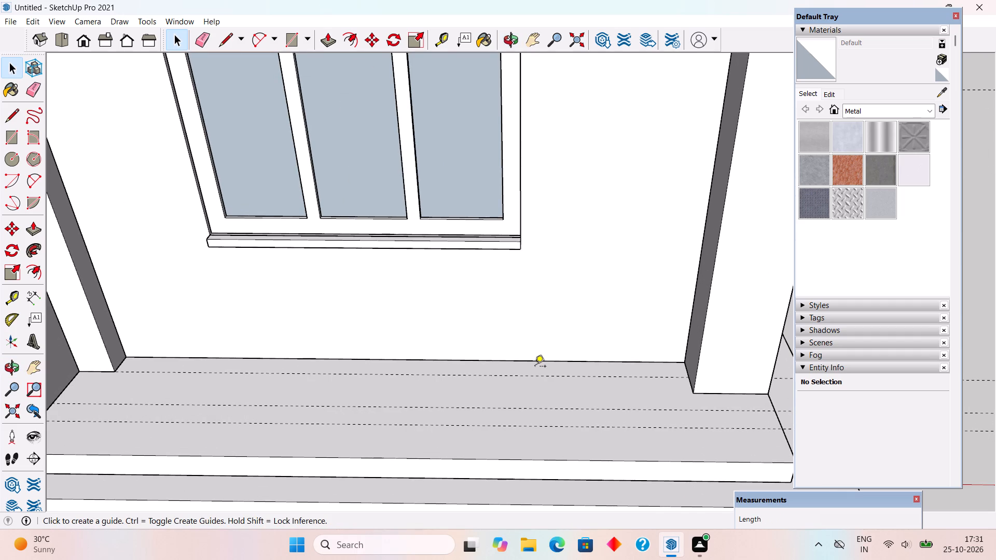
{"action": "scroll", "coordinate": [535, 367], "scroll_direction": "down", "scroll_amount": 3}
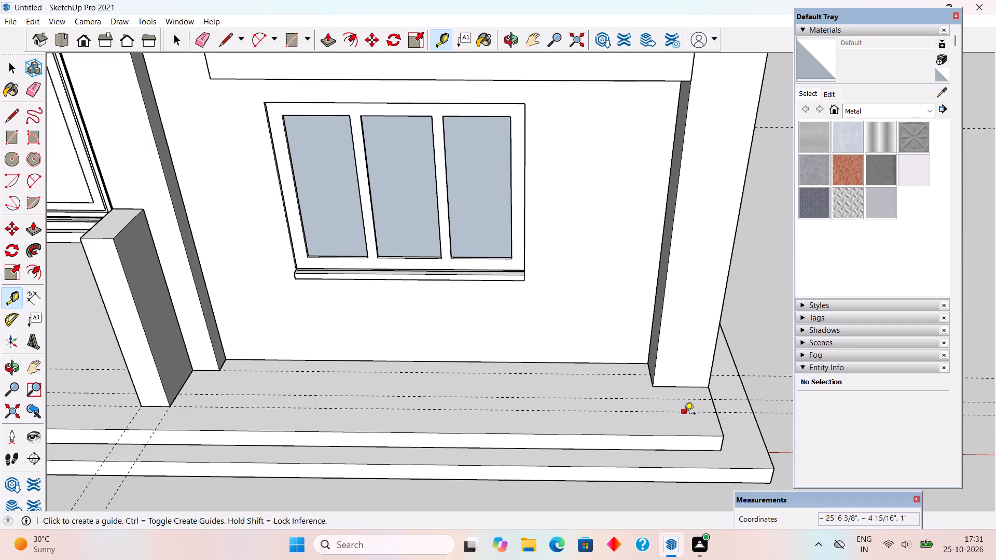
{"action": "key", "text": "r"}
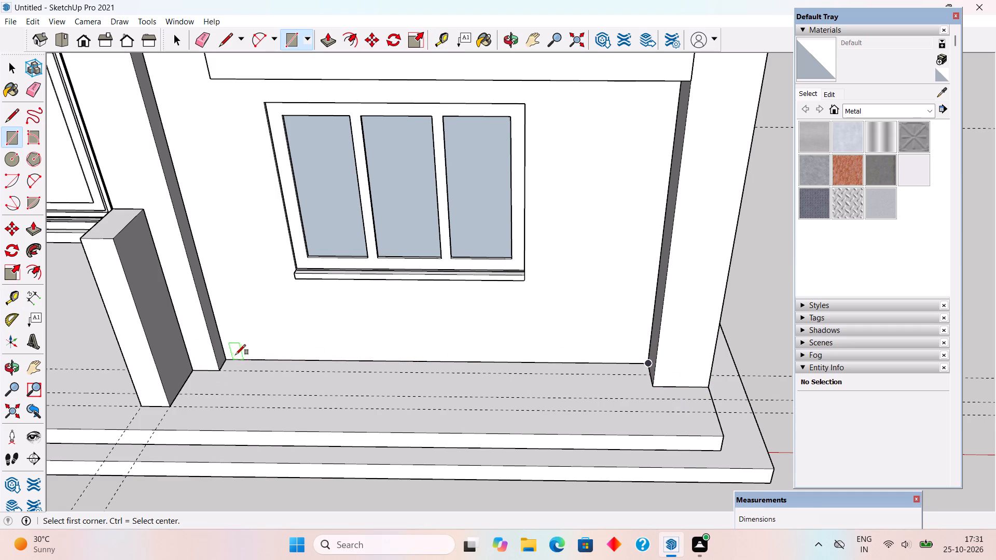
{"action": "scroll", "coordinate": [239, 356], "scroll_direction": "up", "scroll_amount": 1}
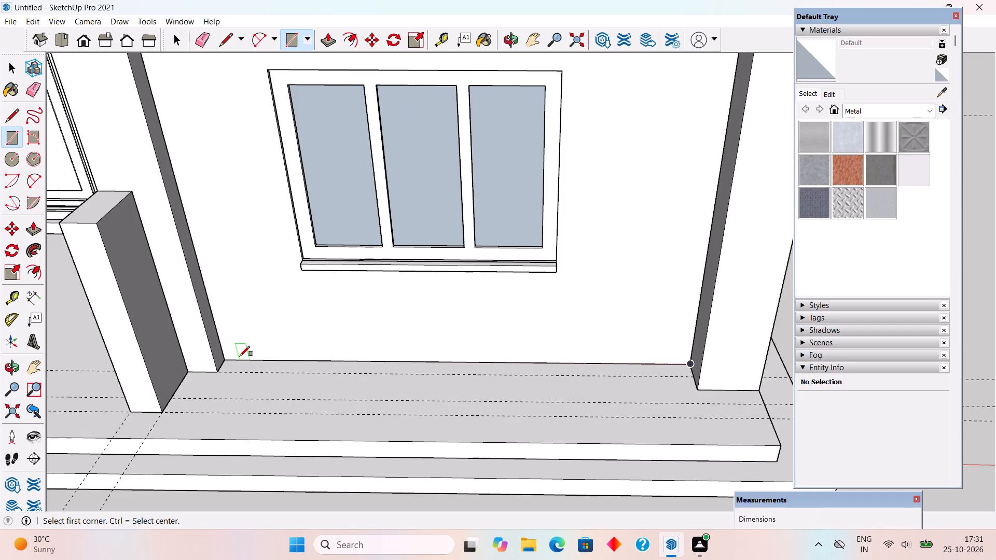
{"action": "left_click", "coordinate": [165, 409]}
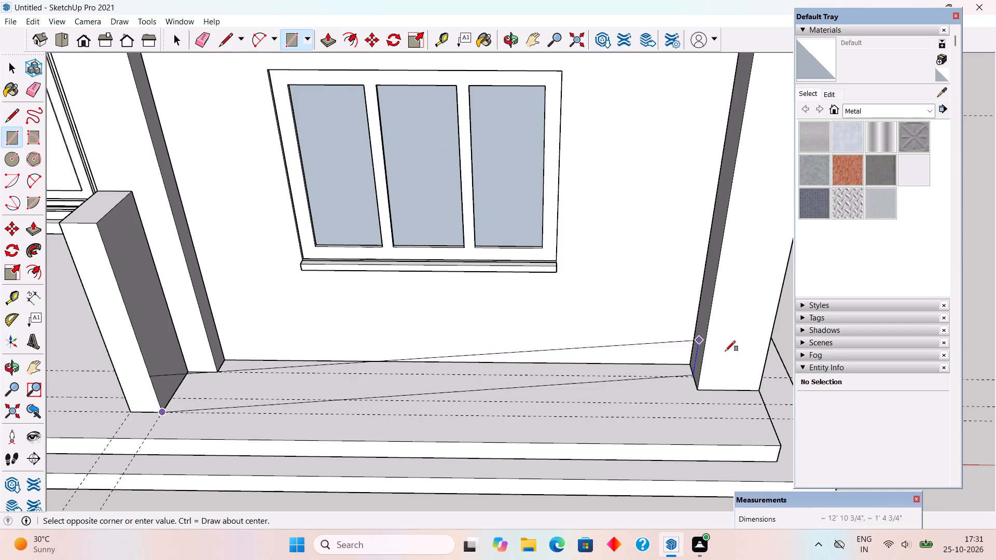
{"action": "middle_click_drag", "start_coordinate": [724, 376], "coordinate": [499, 358]}
{"action": "scroll", "coordinate": [674, 486], "scroll_direction": "up", "scroll_amount": 1}
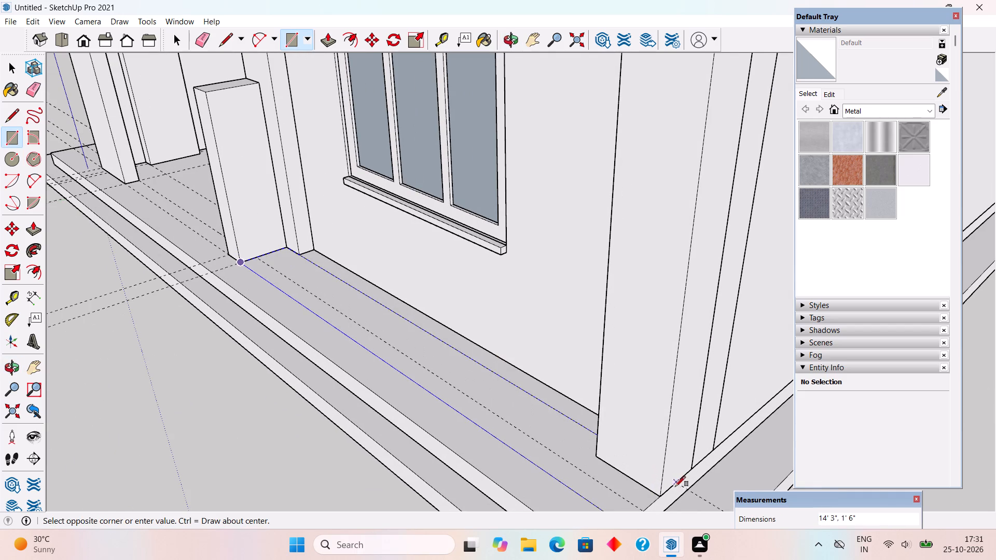
{"action": "left_click", "coordinate": [691, 469]}
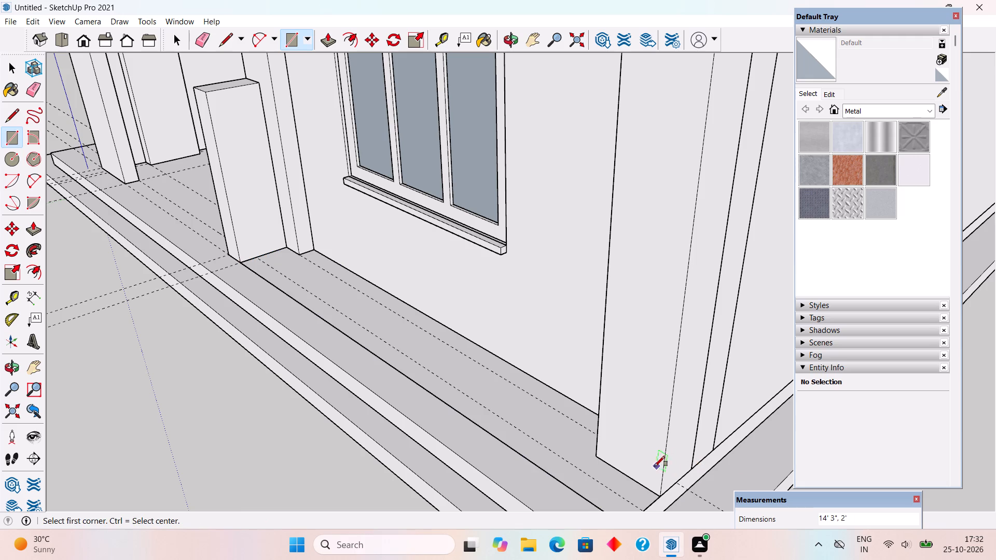
{"action": "key", "text": "space"}
Pull the new rectangle below the ground-floor window up about 9 13/16" into a low planter box.
{"action": "middle_click_drag", "start_coordinate": [577, 471], "coordinate": [761, 442]}
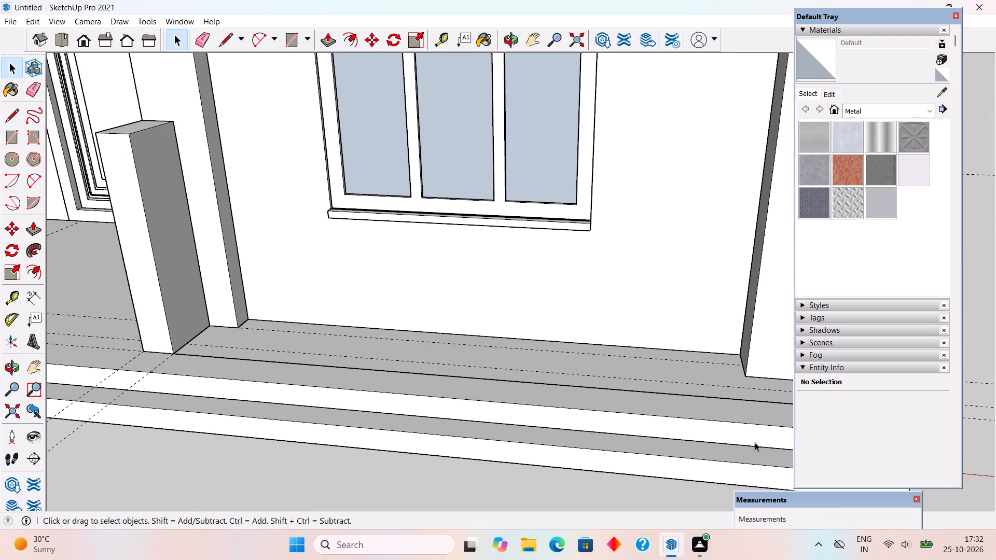
{"action": "key", "text": "p"}
{"action": "left_click", "coordinate": [705, 380]}
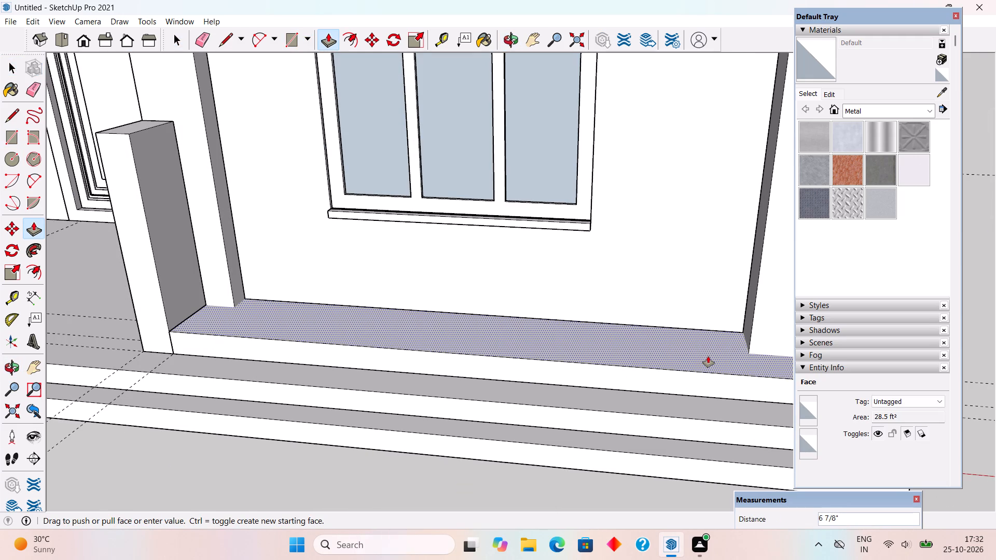
{"action": "left_click", "coordinate": [710, 346]}
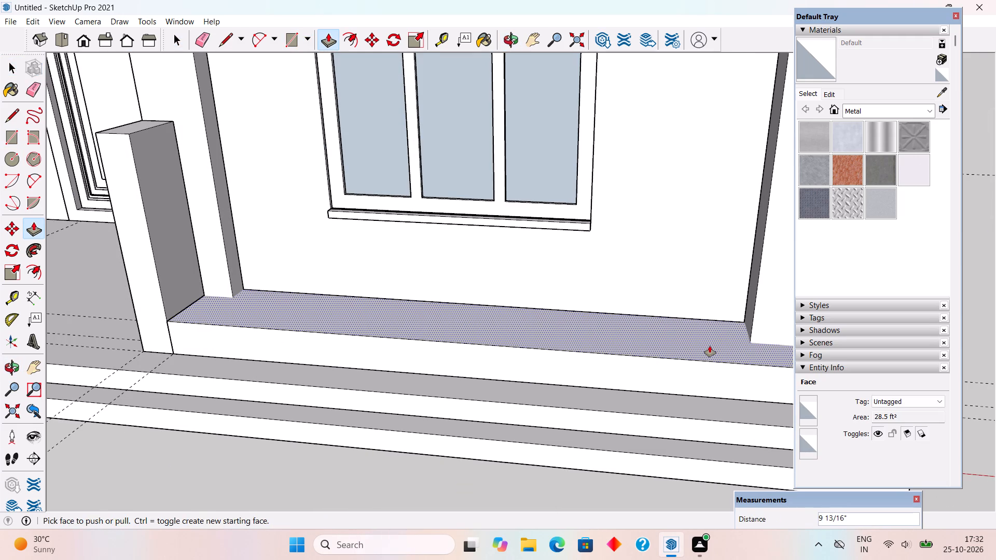
{"action": "key", "text": "space"}
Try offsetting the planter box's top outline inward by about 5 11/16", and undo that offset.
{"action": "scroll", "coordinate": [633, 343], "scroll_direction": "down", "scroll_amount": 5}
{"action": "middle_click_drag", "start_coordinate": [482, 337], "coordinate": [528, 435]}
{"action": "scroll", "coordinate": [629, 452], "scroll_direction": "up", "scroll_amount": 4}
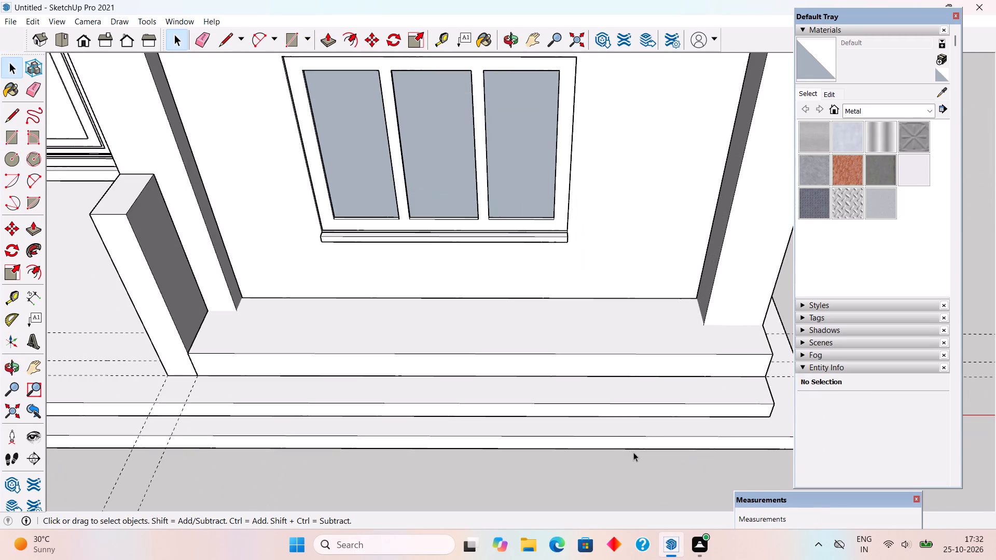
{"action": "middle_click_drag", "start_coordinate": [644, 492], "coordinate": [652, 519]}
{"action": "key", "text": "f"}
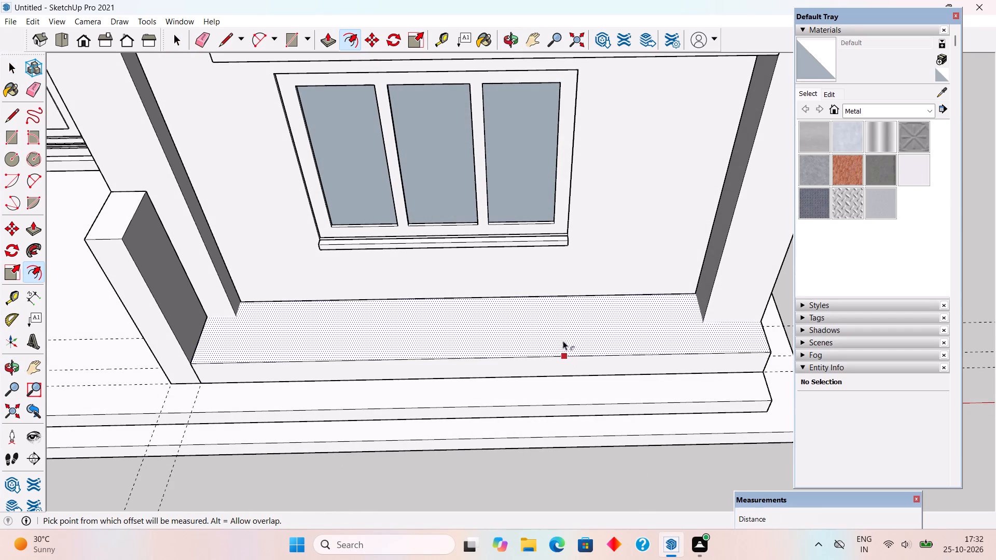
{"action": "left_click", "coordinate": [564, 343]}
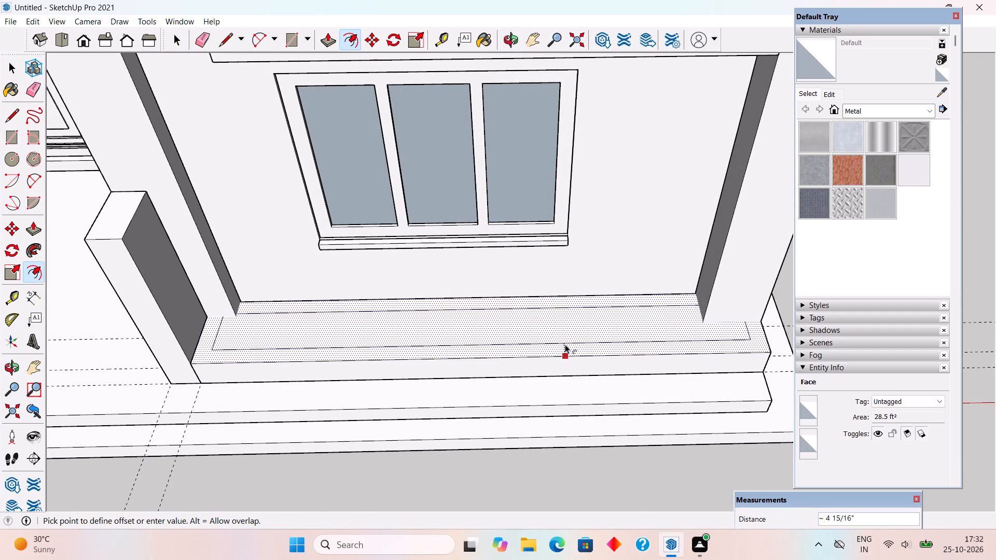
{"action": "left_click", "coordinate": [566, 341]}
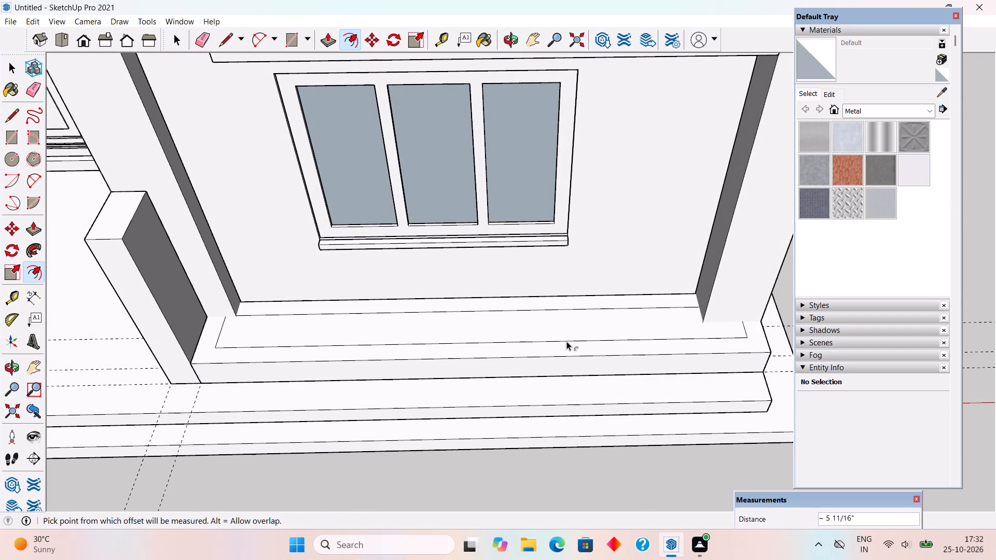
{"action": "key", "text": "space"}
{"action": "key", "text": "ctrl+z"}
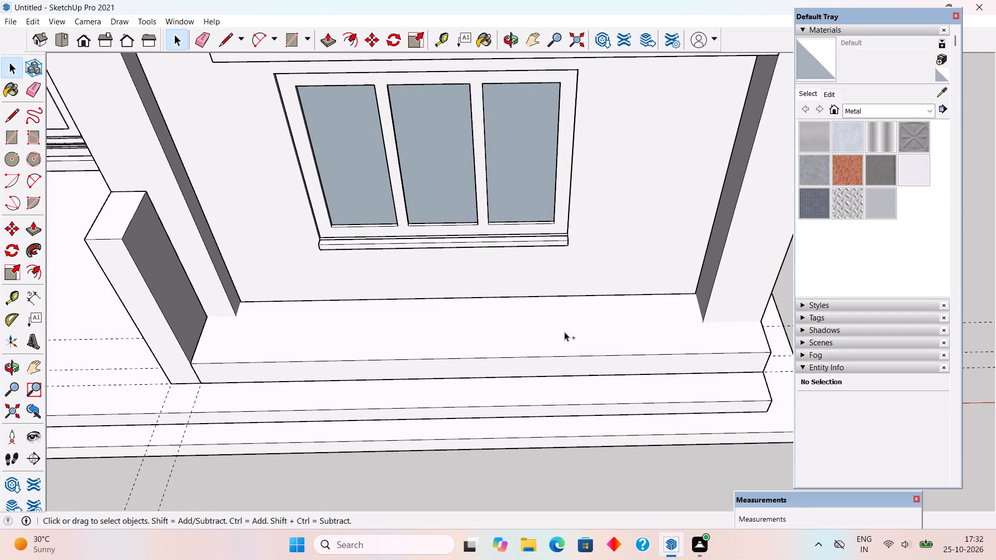
Offset the planter box's top outline slightly inward to form a narrow rim.
{"action": "key", "text": "f"}
{"action": "left_click", "coordinate": [573, 353]}
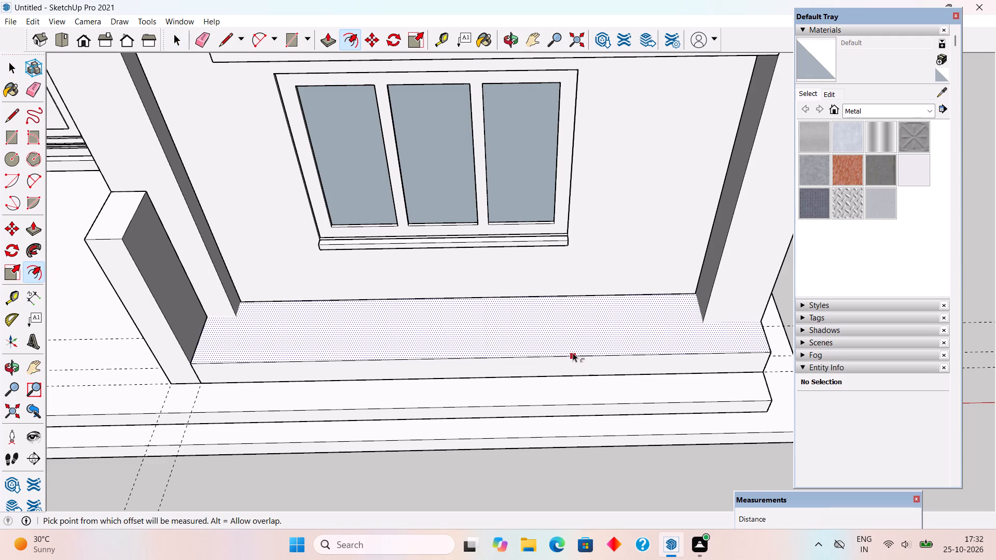
{"action": "left_click", "coordinate": [573, 349]}
{"action": "key", "text": "space"}
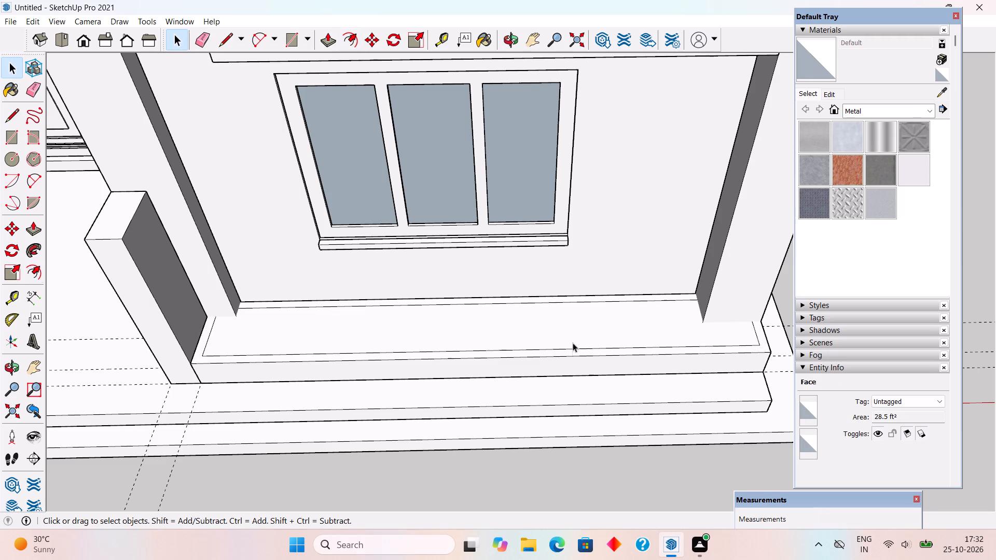
Push the planter box's inner top face down about 2 1/4" to recess it within the rim.
{"action": "left_click", "coordinate": [574, 334]}
{"action": "middle_click_drag", "start_coordinate": [579, 344], "coordinate": [586, 396]}
{"action": "key", "text": "p"}
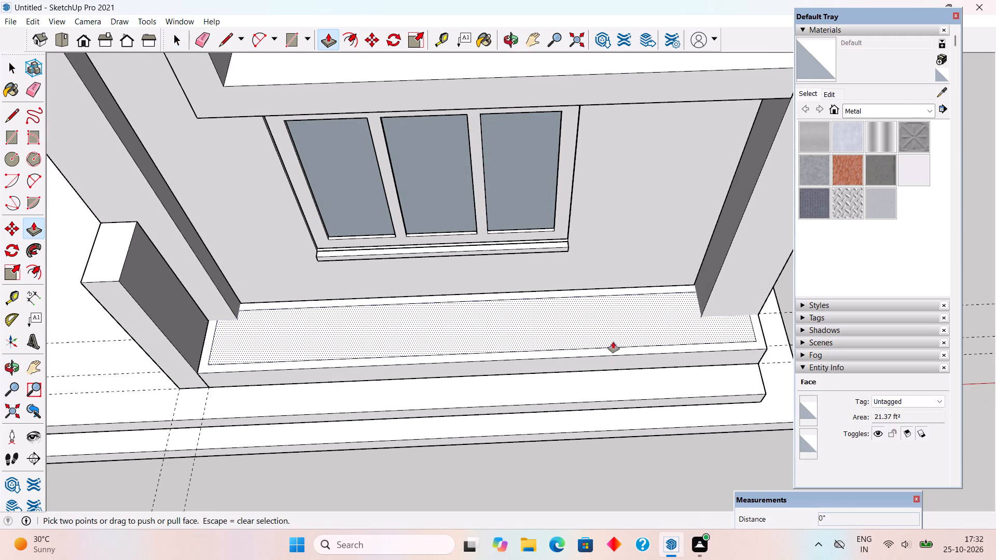
{"action": "left_click", "coordinate": [613, 333]}
{"action": "left_click", "coordinate": [615, 337]}
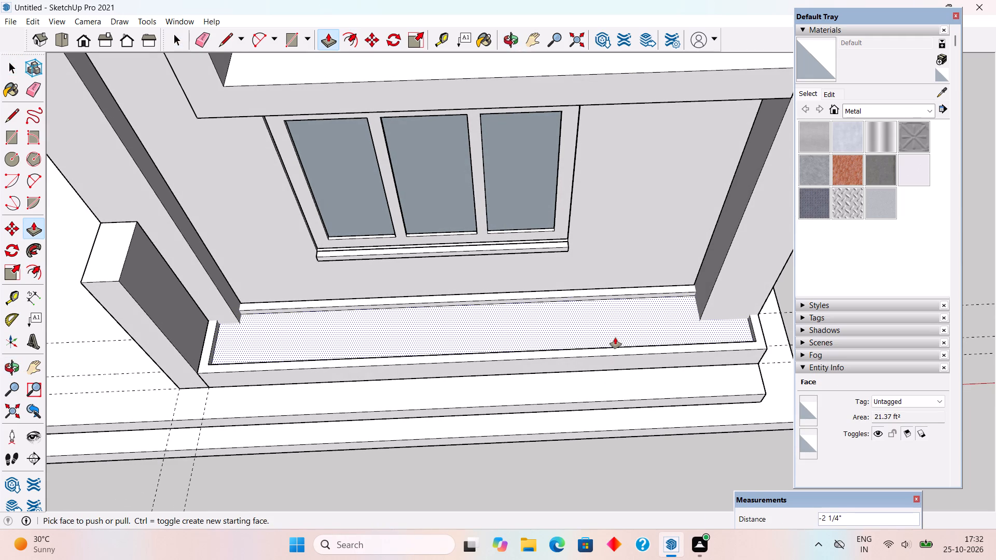
{"action": "key", "text": "space"}
Make the whole planter box below the ground-floor window a group.
{"action": "left_click", "coordinate": [616, 358]}
{"action": "double_click", "coordinate": [616, 358]}
{"action": "right_click", "coordinate": [616, 358]}
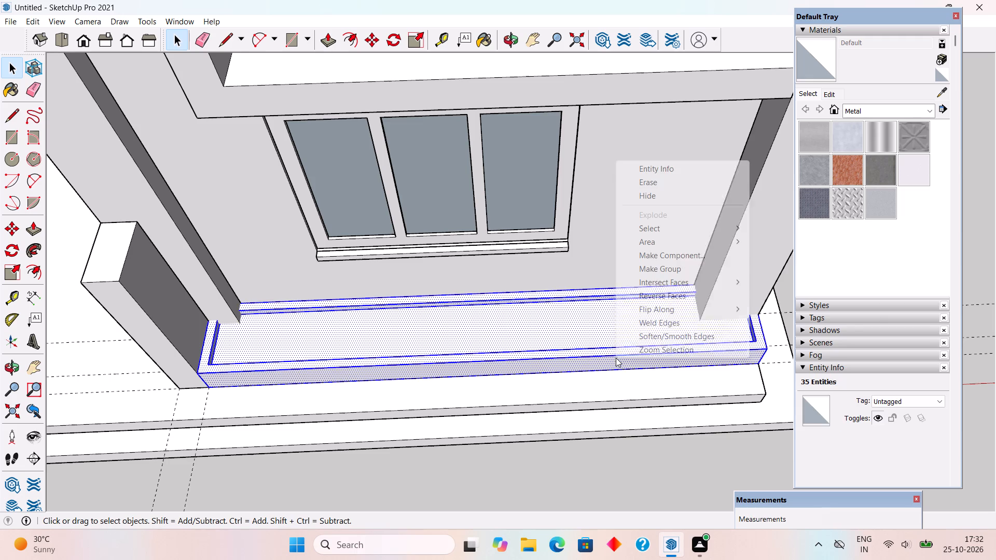
{"action": "left_click", "coordinate": [653, 267]}
{"action": "left_click", "coordinate": [682, 466]}
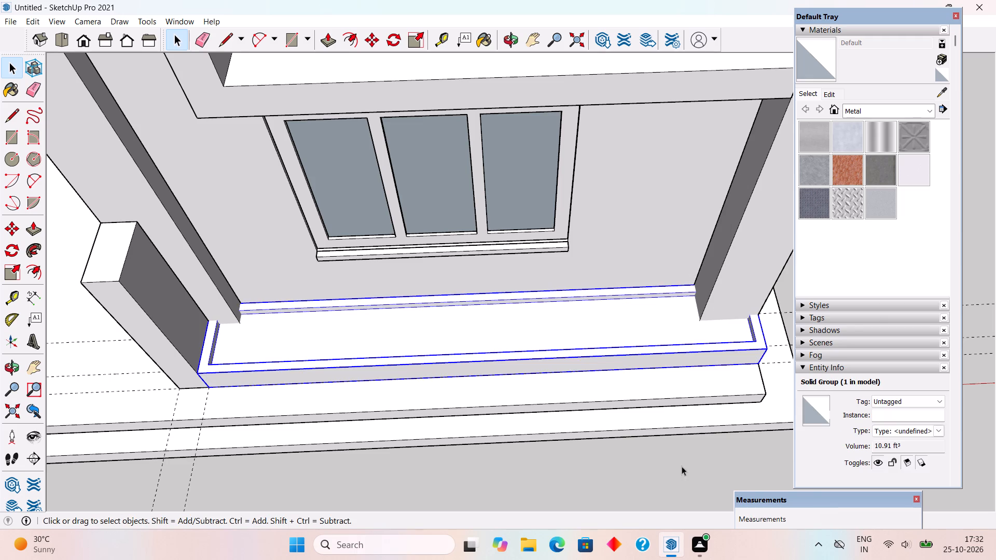
Draw an upright rectangle about 8' 6" by 4' 4 1/2" across the porch opening, between the wide and narrow porch walls.
{"action": "scroll", "coordinate": [671, 436], "scroll_direction": "down", "scroll_amount": 5}
{"action": "middle_click_drag", "start_coordinate": [685, 404], "coordinate": [680, 264]}
{"action": "middle_click_drag", "start_coordinate": [689, 401], "coordinate": [676, 267]}
{"action": "scroll", "coordinate": [667, 264], "scroll_direction": "down", "scroll_amount": 3}
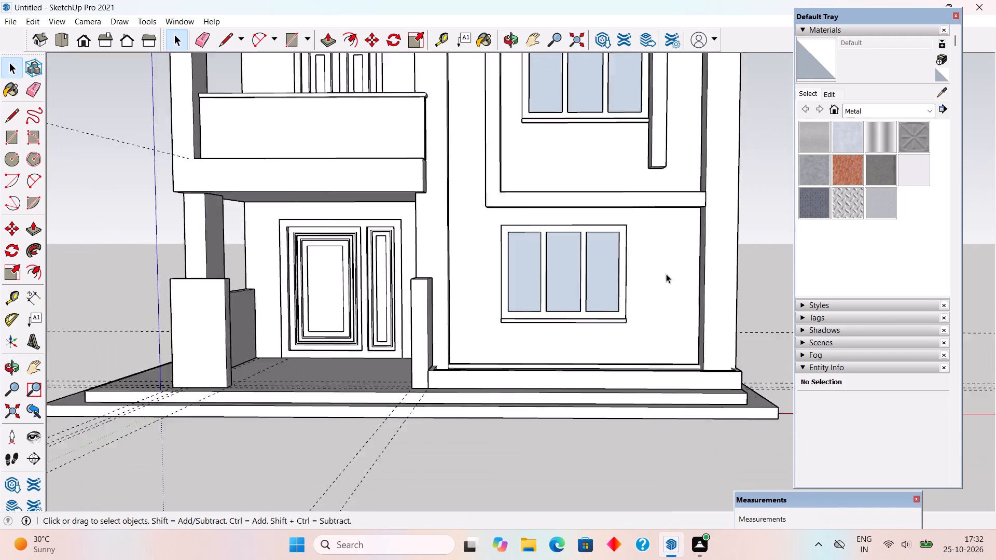
{"action": "scroll", "coordinate": [666, 274], "scroll_direction": "down", "scroll_amount": 2}
{"action": "middle_click_drag", "start_coordinate": [651, 316], "coordinate": [719, 326]}
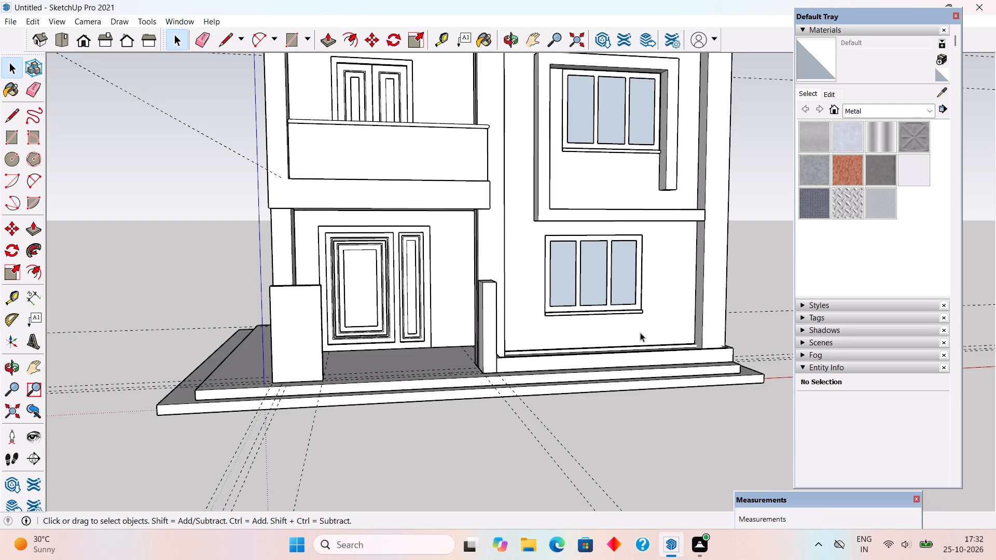
{"action": "middle_click_drag", "start_coordinate": [556, 393], "coordinate": [508, 418]}
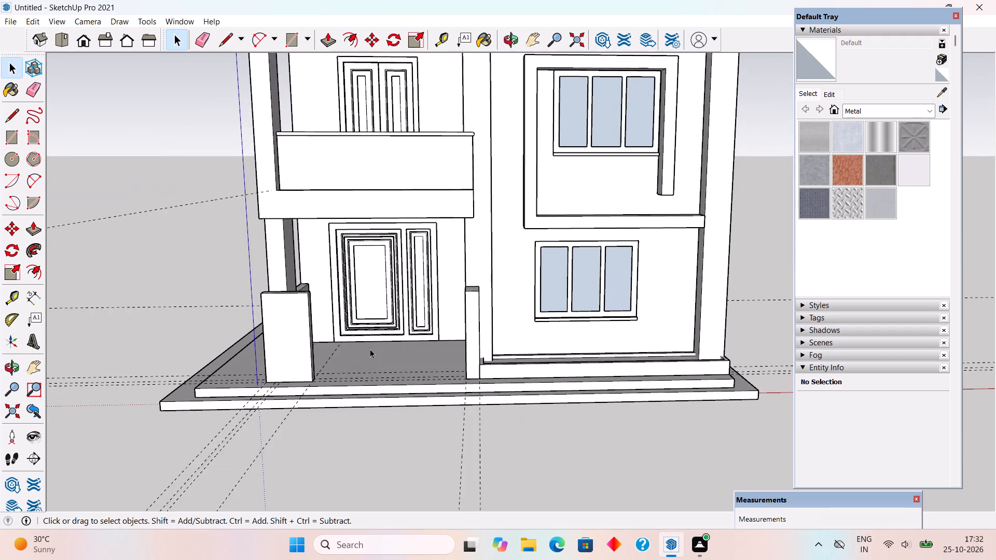
{"action": "scroll", "coordinate": [370, 347], "scroll_direction": "up", "scroll_amount": 4}
{"action": "middle_click_drag", "start_coordinate": [382, 341], "coordinate": [392, 329]}
{"action": "key", "text": "r"}
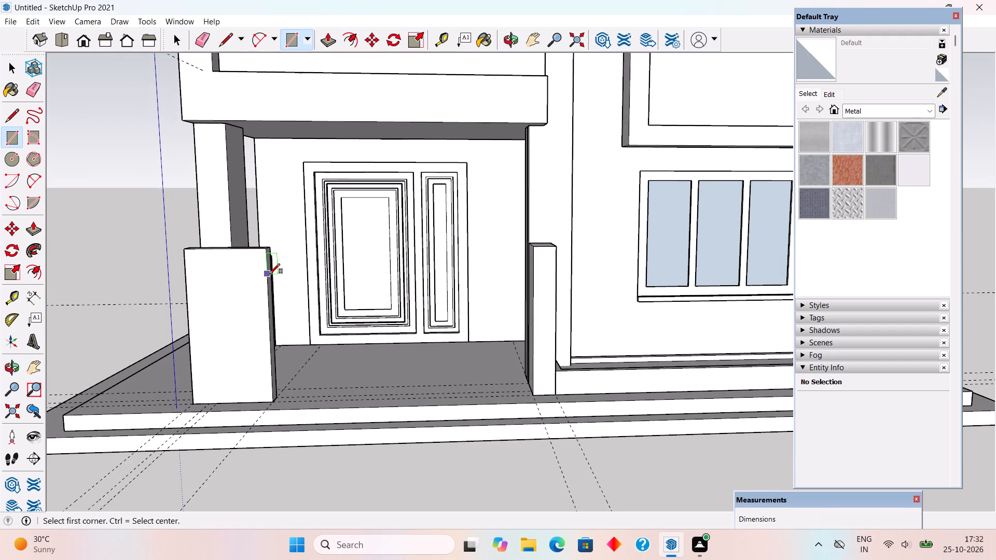
{"action": "left_click", "coordinate": [270, 268]}
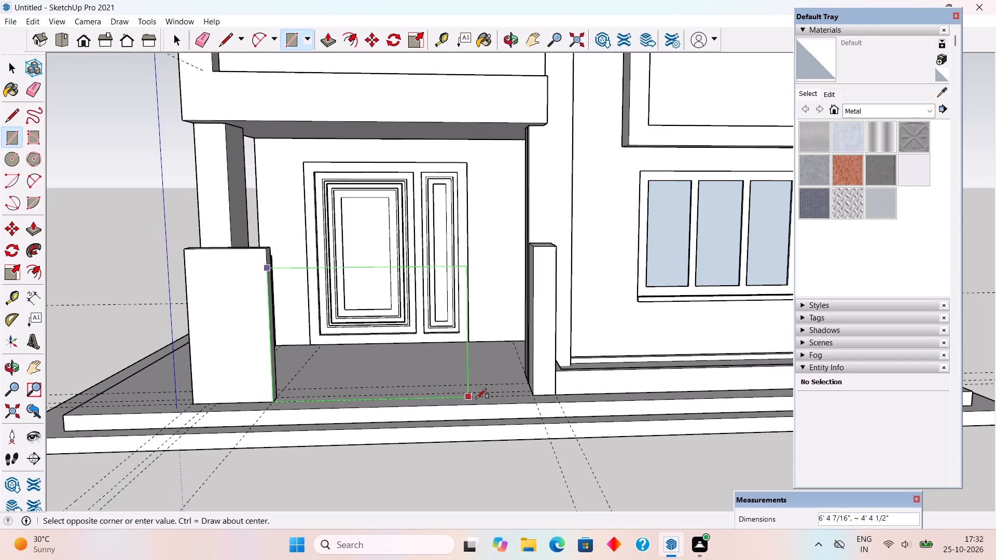
{"action": "left_click", "coordinate": [531, 390]}
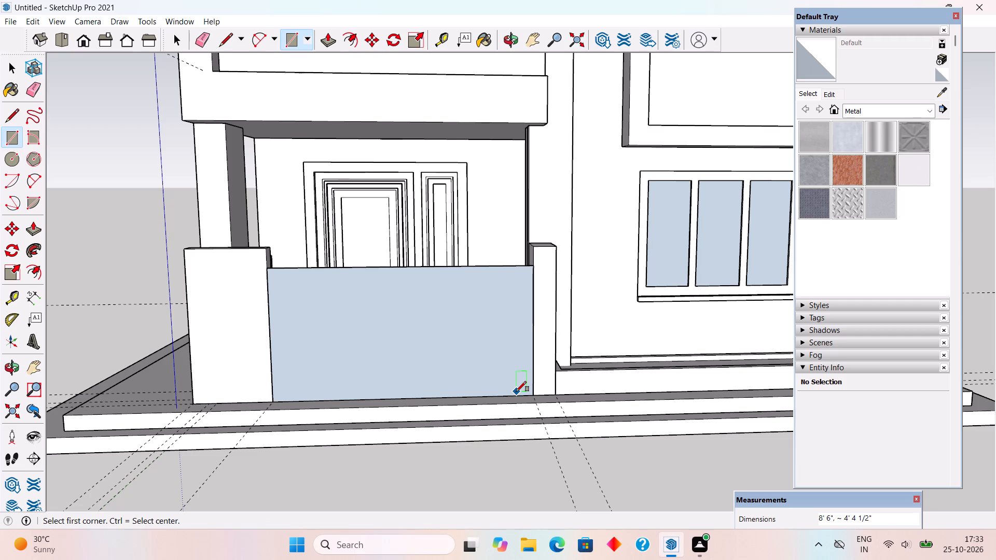
Split the porch opening's panel into two equal halves with a vertical line between its bottom and top midpoints.
{"action": "scroll", "coordinate": [516, 391], "scroll_direction": "up", "scroll_amount": 4}
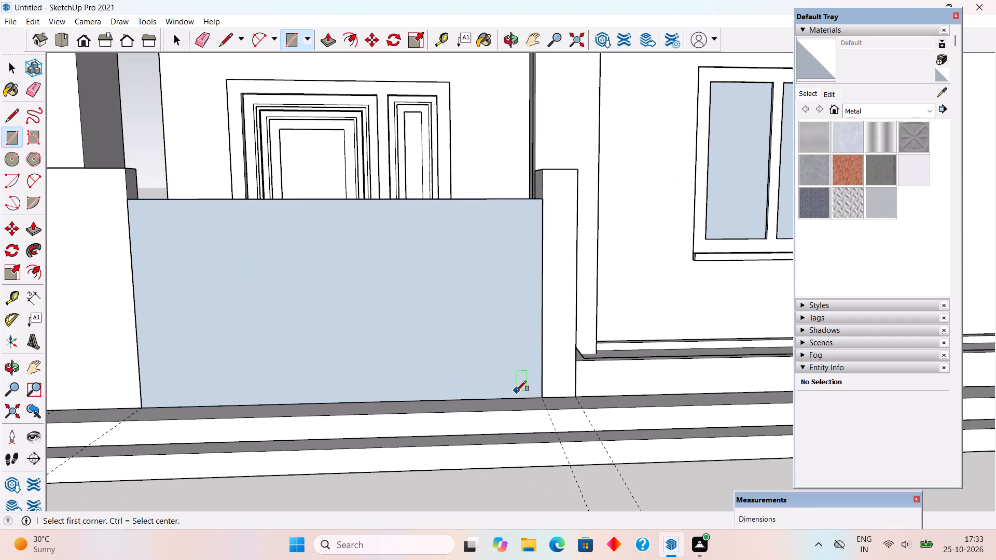
{"action": "key", "text": "l"}
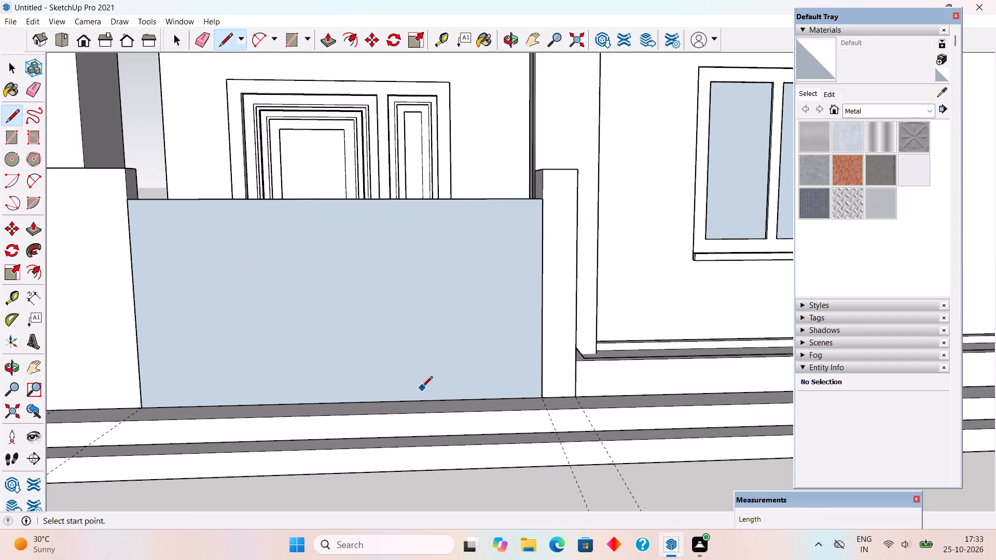
{"action": "left_click", "coordinate": [349, 403]}
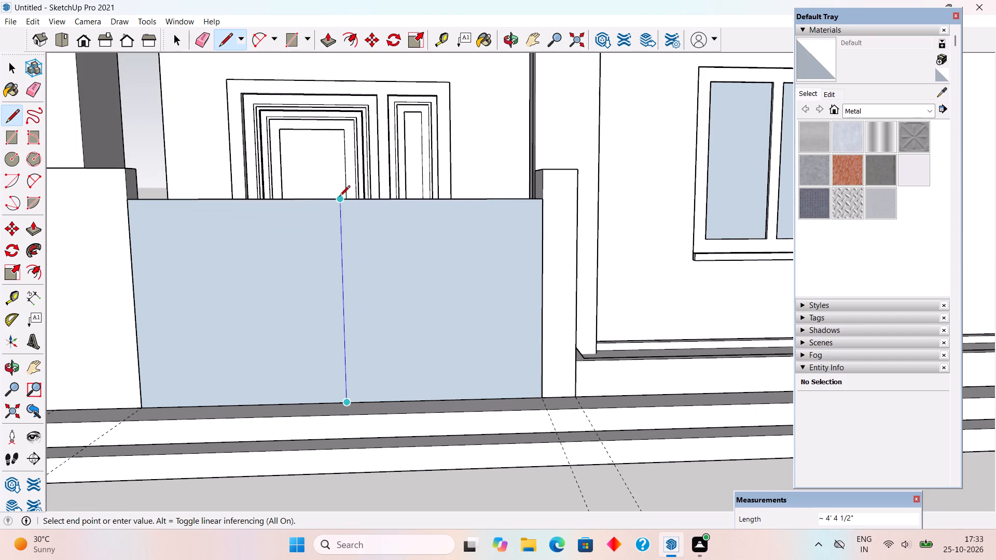
{"action": "left_click", "coordinate": [339, 197]}
Offset the outlines of both porch gate halves 4" inward to form a frame around each leaf.
{"action": "key", "text": "f"}
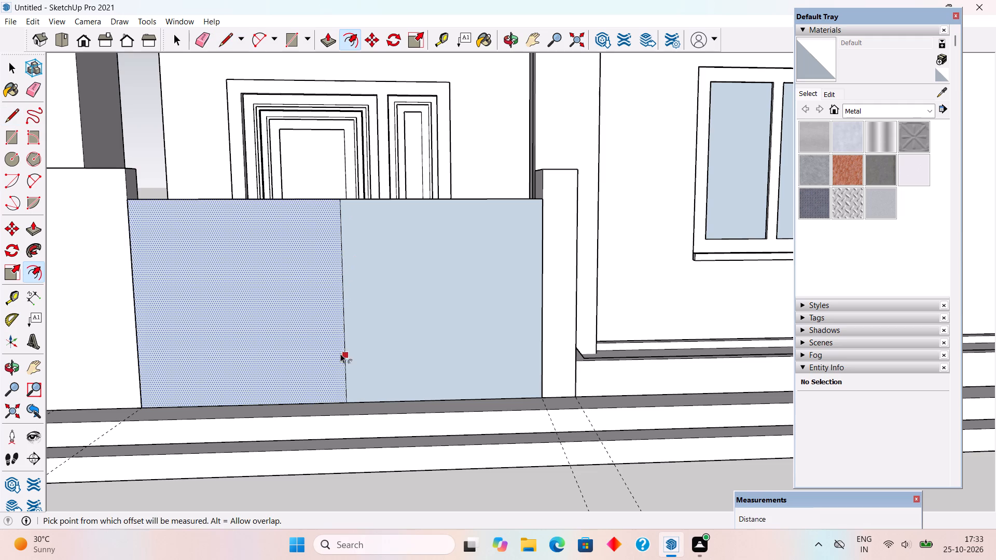
{"action": "left_click", "coordinate": [340, 355]}
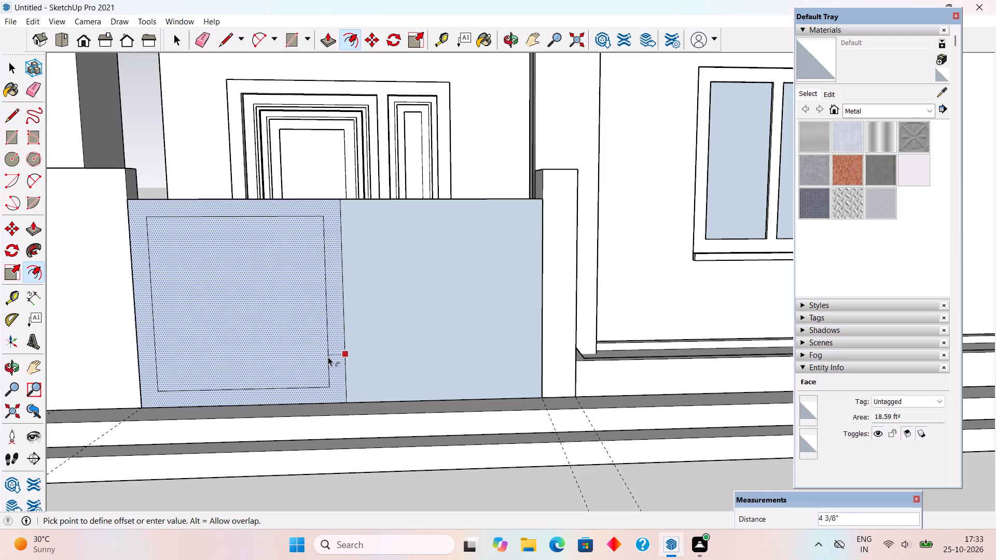
{"action": "type", "text": "4\""}
{"action": "key", "text": "Return"}
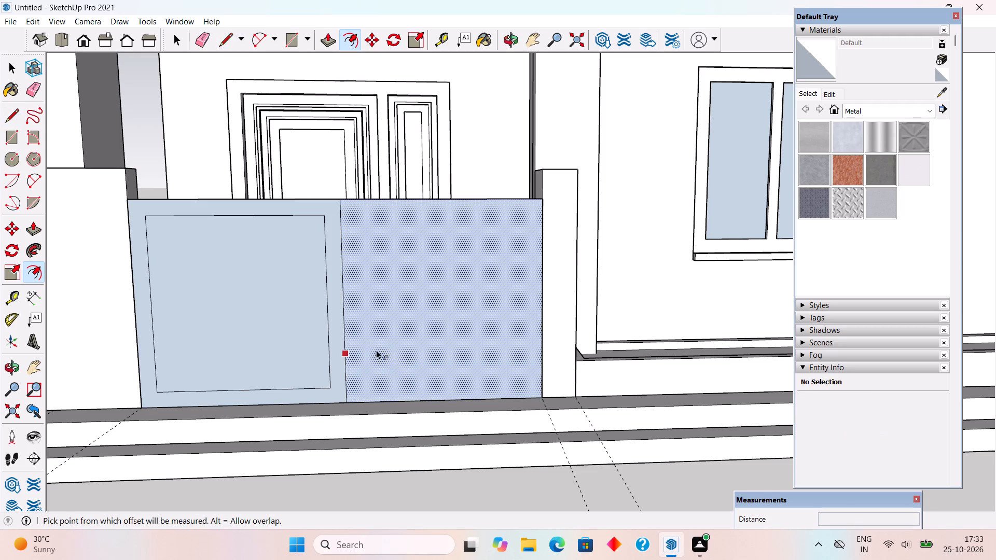
{"action": "left_click", "coordinate": [367, 338]}
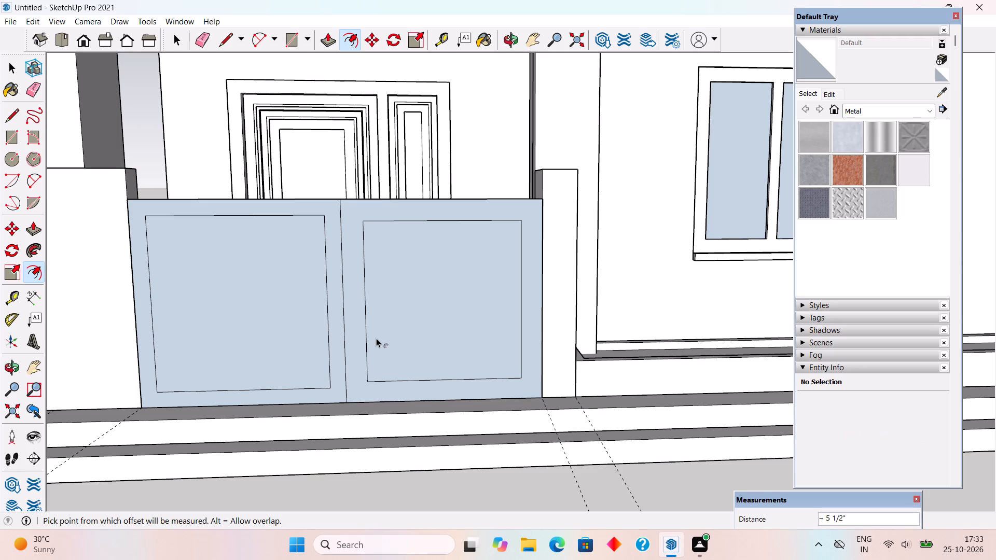
{"action": "key", "text": "ctrl+z"}
{"action": "left_click", "coordinate": [350, 352]}
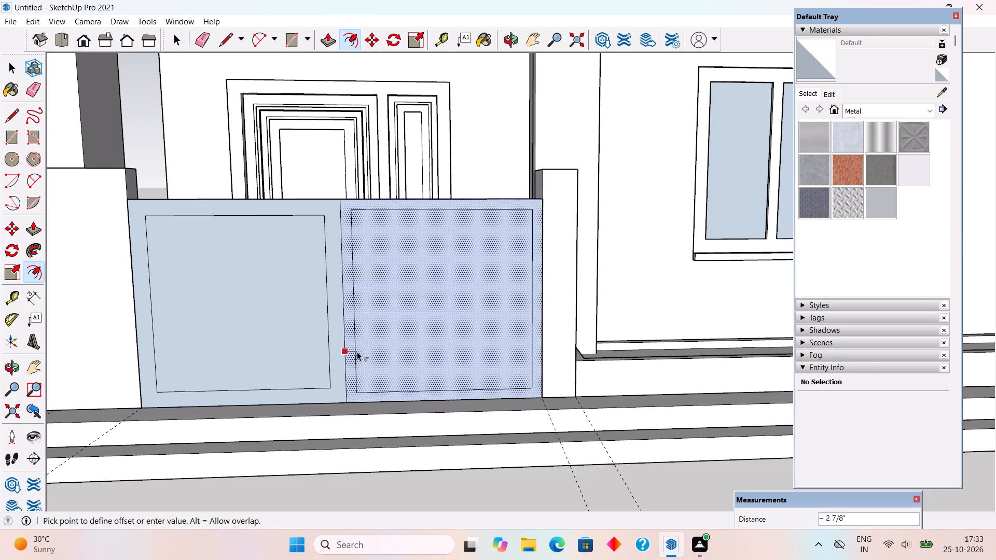
{"action": "type", "text": "4\""}
{"action": "key", "text": "Return"}
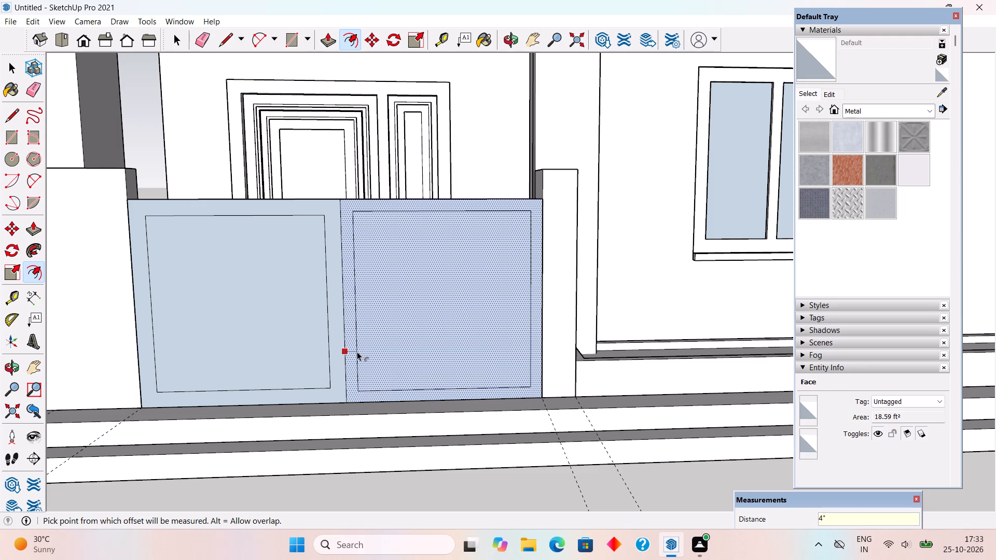
Place two vertical guides .15" from the gate's centre line, one on each side of it.
{"action": "scroll", "coordinate": [357, 352], "scroll_direction": "up", "scroll_amount": 5}
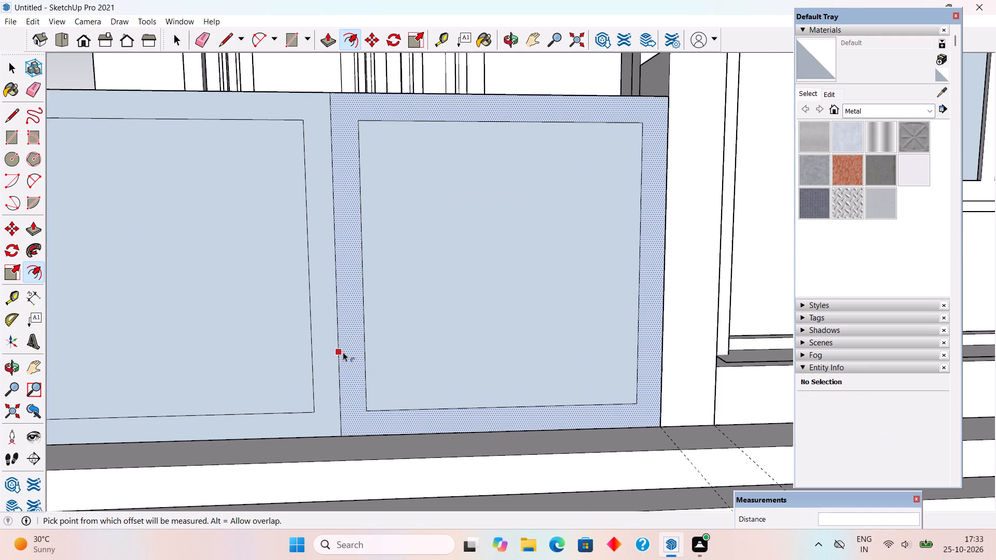
{"action": "key", "text": "t"}
{"action": "key", "text": "space"}
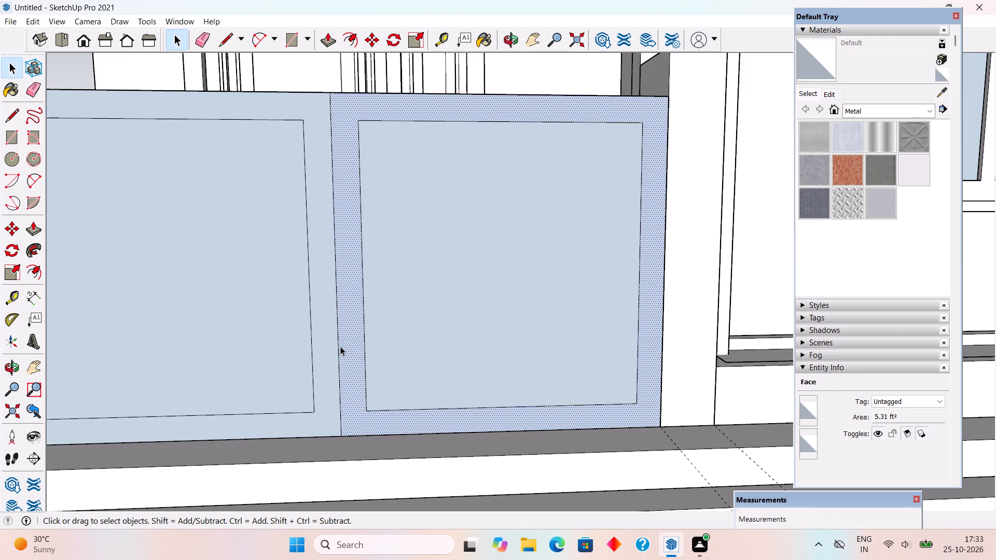
{"action": "key", "text": "t"}
{"action": "left_click", "coordinate": [340, 349]}
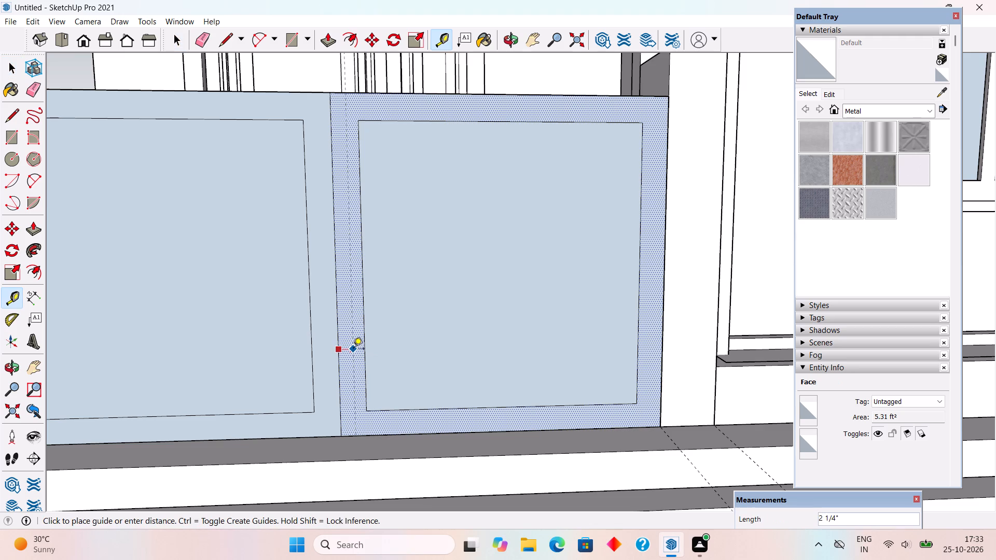
{"action": "type", "text": ".15\""}
{"action": "key", "text": "Return"}
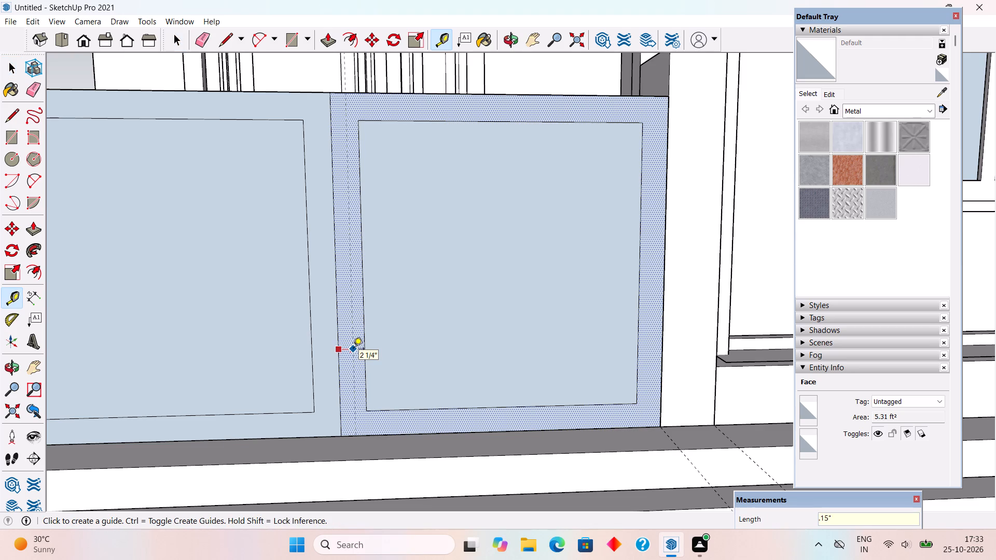
{"action": "scroll", "coordinate": [353, 349], "scroll_direction": "up", "scroll_amount": 2}
{"action": "scroll", "coordinate": [325, 372], "scroll_direction": "up", "scroll_amount": 20}
{"action": "scroll", "coordinate": [325, 372], "scroll_direction": "up", "scroll_amount": 1}
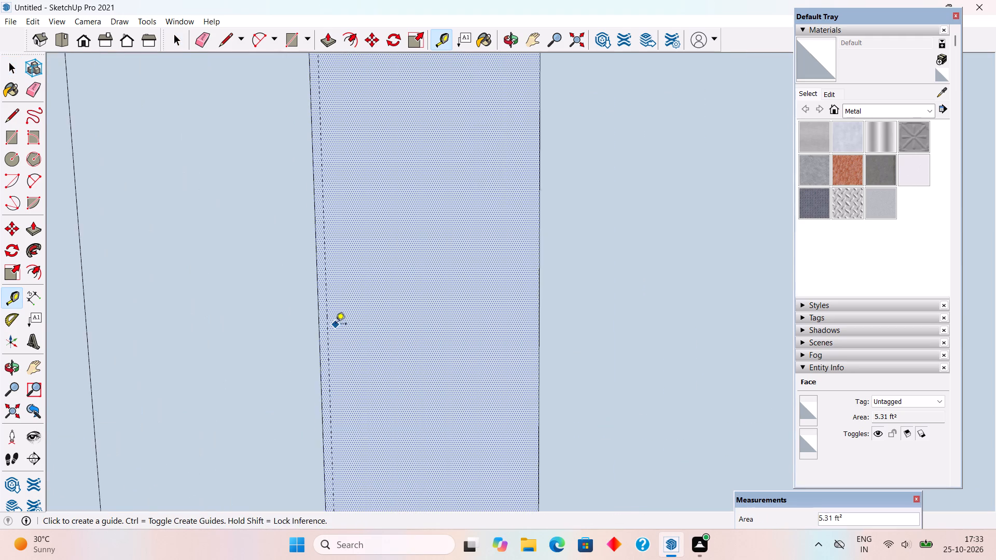
{"action": "scroll", "coordinate": [336, 325], "scroll_direction": "up", "scroll_amount": 2}
{"action": "left_click", "coordinate": [312, 300]}
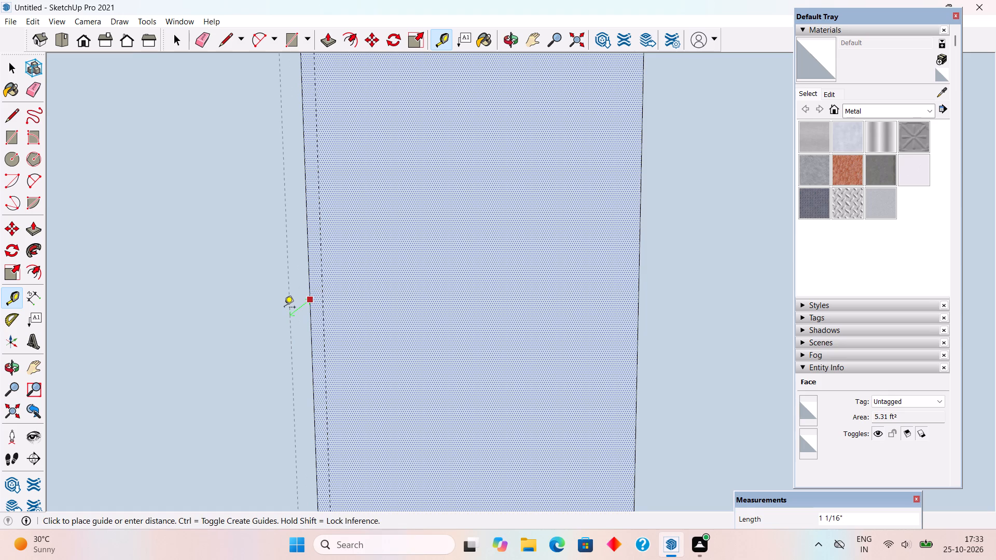
{"action": "key", "text": "1"}
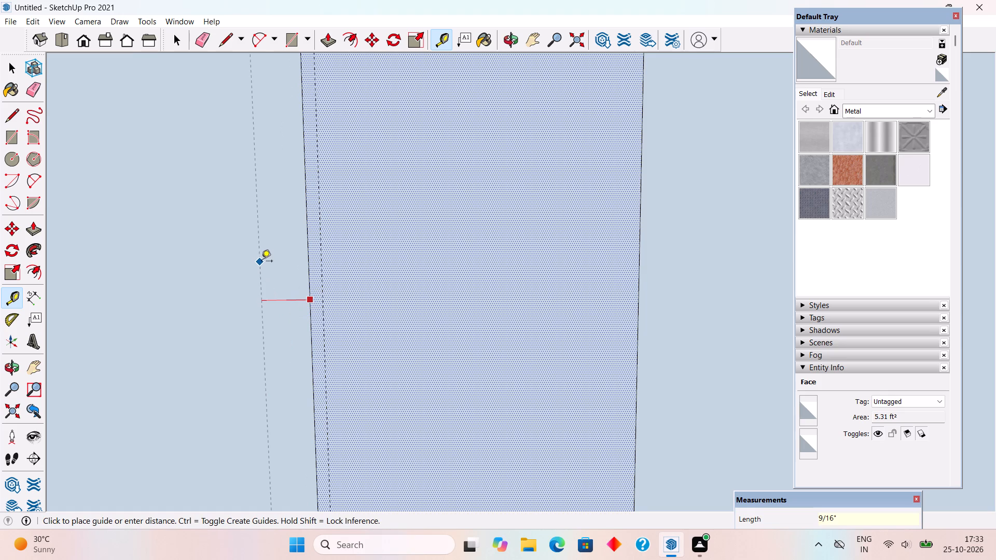
{"action": "type", "text": ".15\""}
{"action": "key", "text": "Return"}
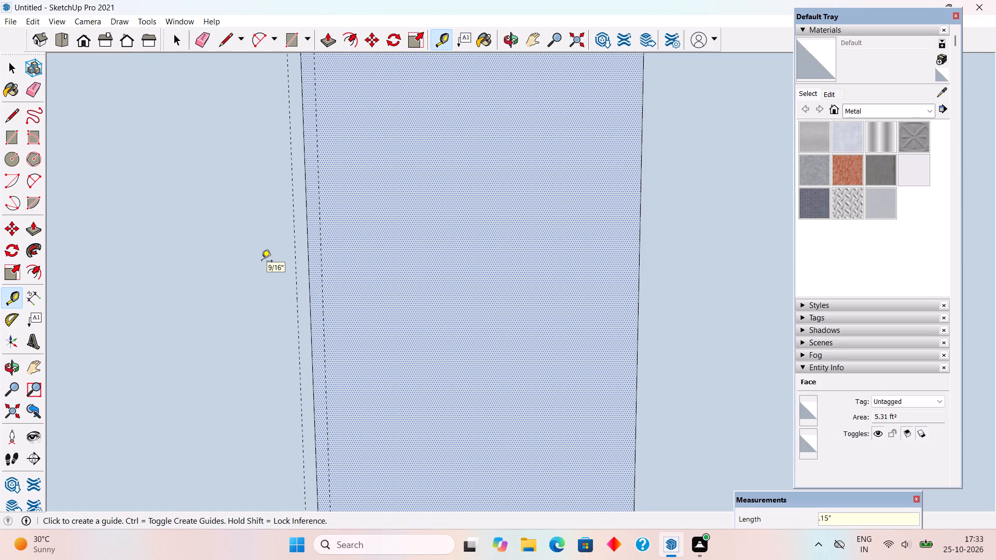
Draw a line about 4' 4 1/2" long along the guide nearer the narrow porch wall, from the gate's bottom edge to its top edge.
{"action": "key", "text": "l"}
{"action": "scroll", "coordinate": [275, 286], "scroll_direction": "down", "scroll_amount": 11}
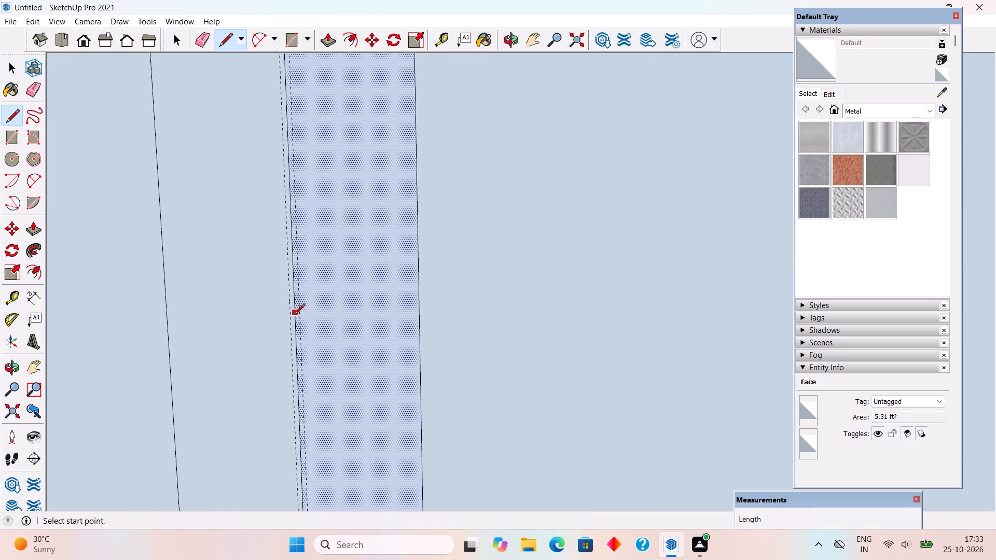
{"action": "scroll", "coordinate": [297, 316], "scroll_direction": "down", "scroll_amount": 9}
{"action": "scroll", "coordinate": [286, 506], "scroll_direction": "up", "scroll_amount": 9}
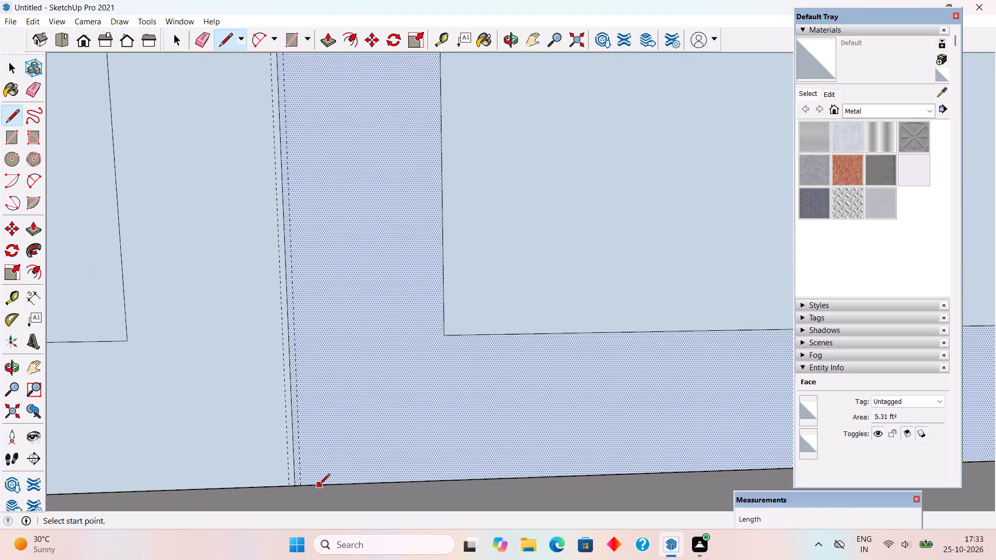
{"action": "scroll", "coordinate": [319, 485], "scroll_direction": "up", "scroll_amount": 9}
{"action": "left_click", "coordinate": [295, 484]}
{"action": "scroll", "coordinate": [298, 444], "scroll_direction": "down", "scroll_amount": 4}
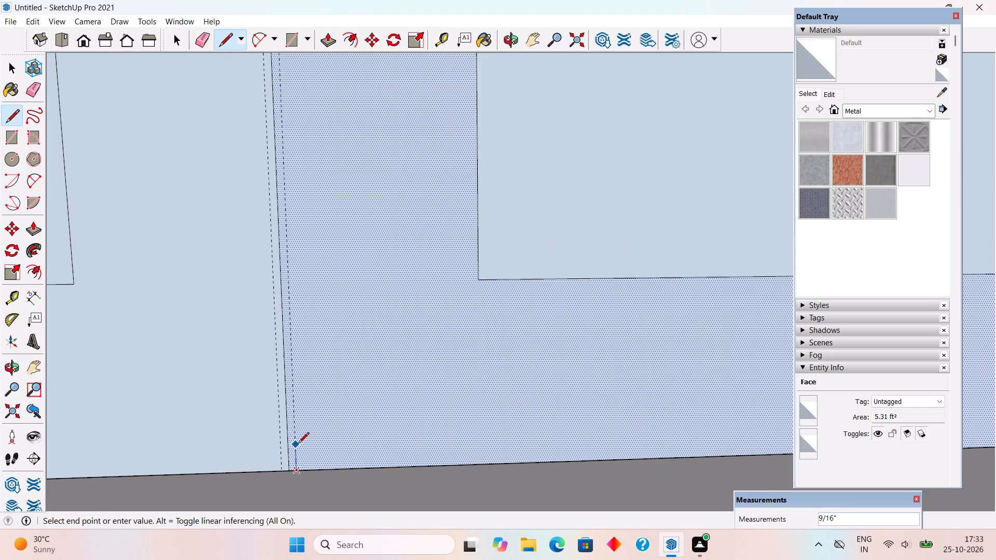
{"action": "scroll", "coordinate": [298, 444], "scroll_direction": "down", "scroll_amount": 20}
{"action": "scroll", "coordinate": [299, 442], "scroll_direction": "down", "scroll_amount": 7}
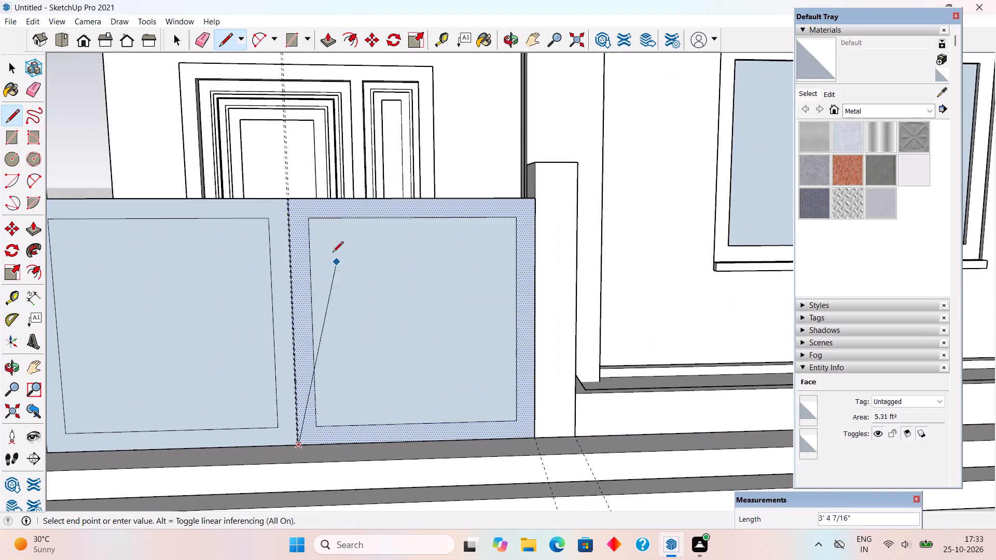
{"action": "scroll", "coordinate": [284, 202], "scroll_direction": "up", "scroll_amount": 10}
{"action": "scroll", "coordinate": [280, 244], "scroll_direction": "up", "scroll_amount": 1}
{"action": "scroll", "coordinate": [229, 286], "scroll_direction": "down", "scroll_amount": 4}
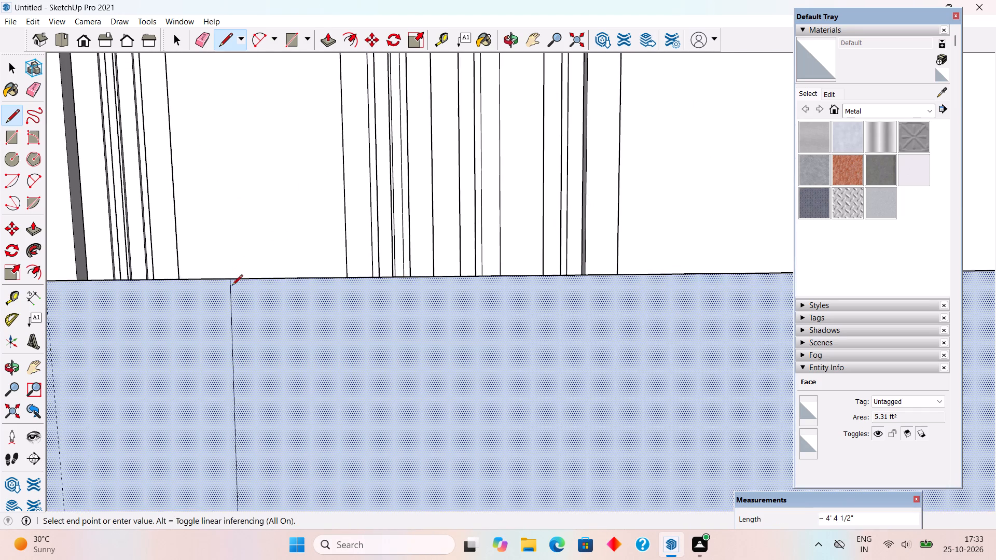
{"action": "scroll", "coordinate": [232, 286], "scroll_direction": "down", "scroll_amount": 5}
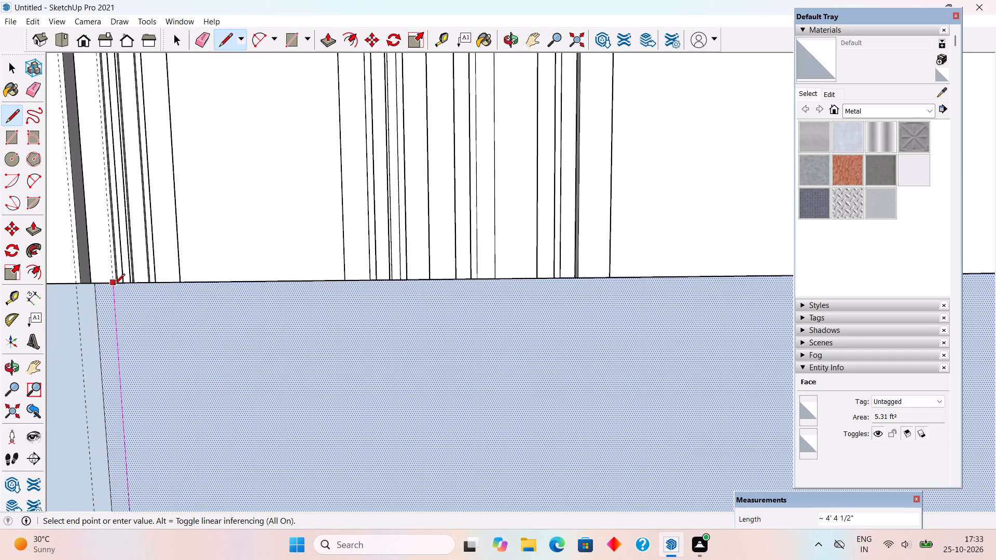
{"action": "left_click", "coordinate": [112, 283]}
Draw a matching line about 4' 4 1/2" long along the other guide, from the gate's top edge to its bottom edge.
{"action": "left_click", "coordinate": [78, 286]}
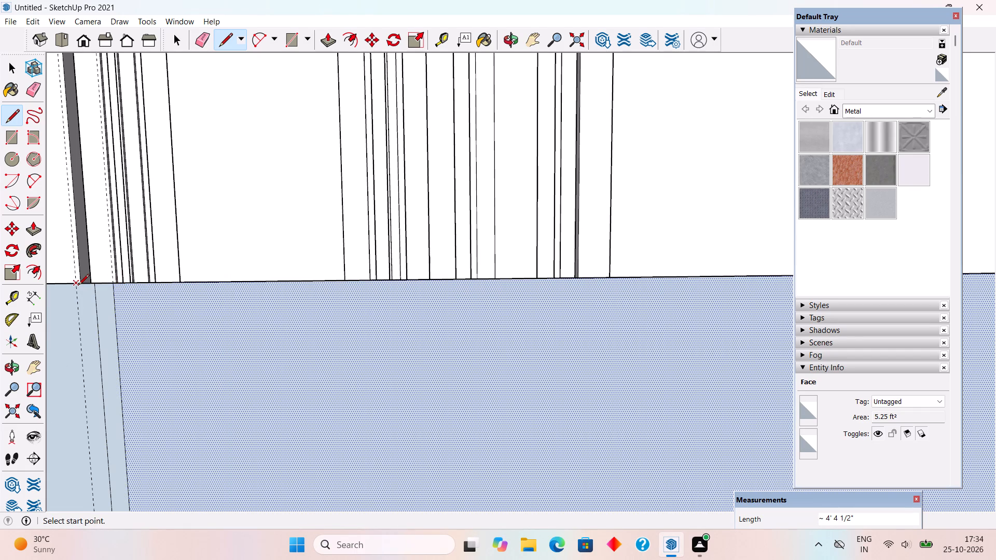
{"action": "scroll", "coordinate": [78, 286], "scroll_direction": "down", "scroll_amount": 20}
{"action": "scroll", "coordinate": [91, 320], "scroll_direction": "down", "scroll_amount": 5}
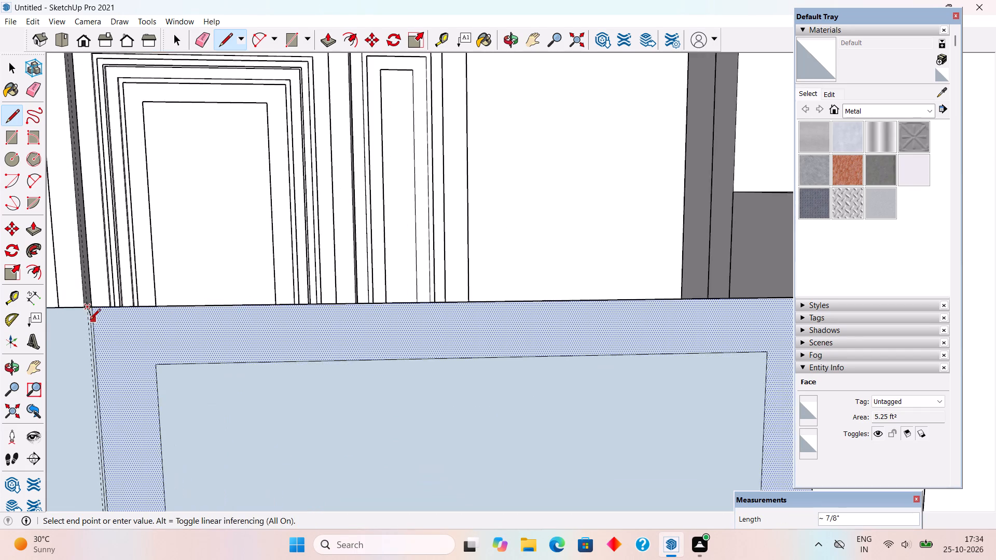
{"action": "scroll", "coordinate": [90, 320], "scroll_direction": "down", "scroll_amount": 20}
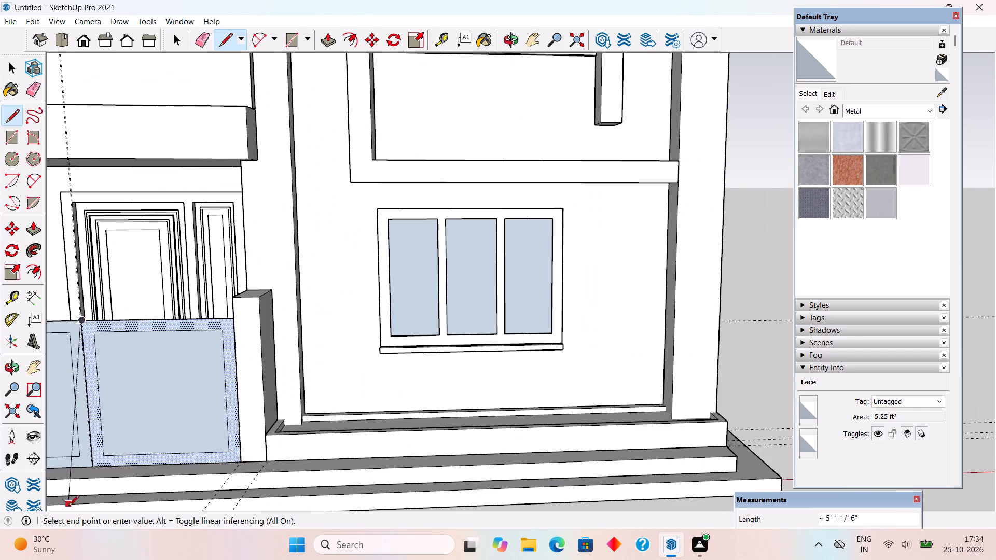
{"action": "scroll", "coordinate": [68, 489], "scroll_direction": "up", "scroll_amount": 20}
{"action": "scroll", "coordinate": [68, 489], "scroll_direction": "up", "scroll_amount": 4}
{"action": "scroll", "coordinate": [131, 420], "scroll_direction": "up", "scroll_amount": 5}
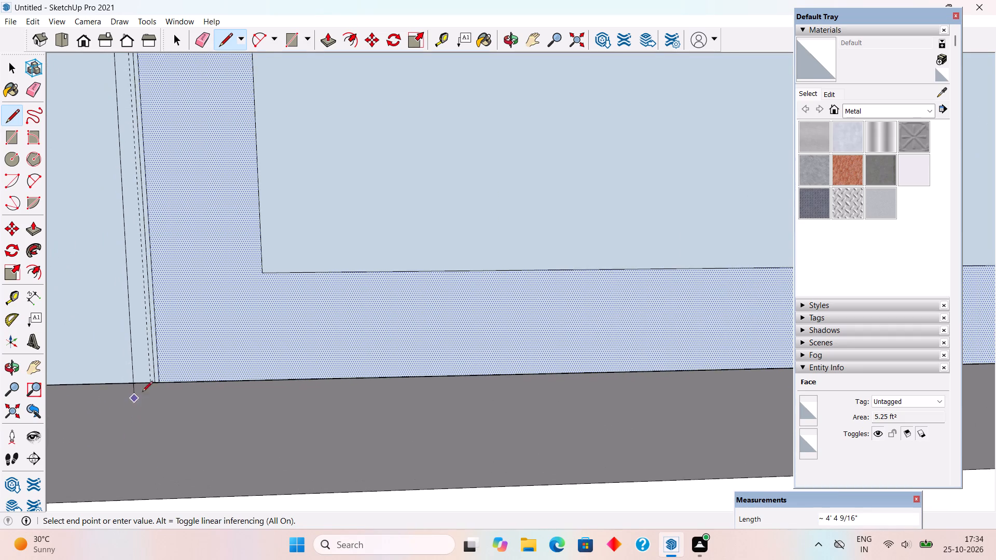
{"action": "scroll", "coordinate": [144, 389], "scroll_direction": "up", "scroll_amount": 5}
{"action": "left_click", "coordinate": [152, 381]}
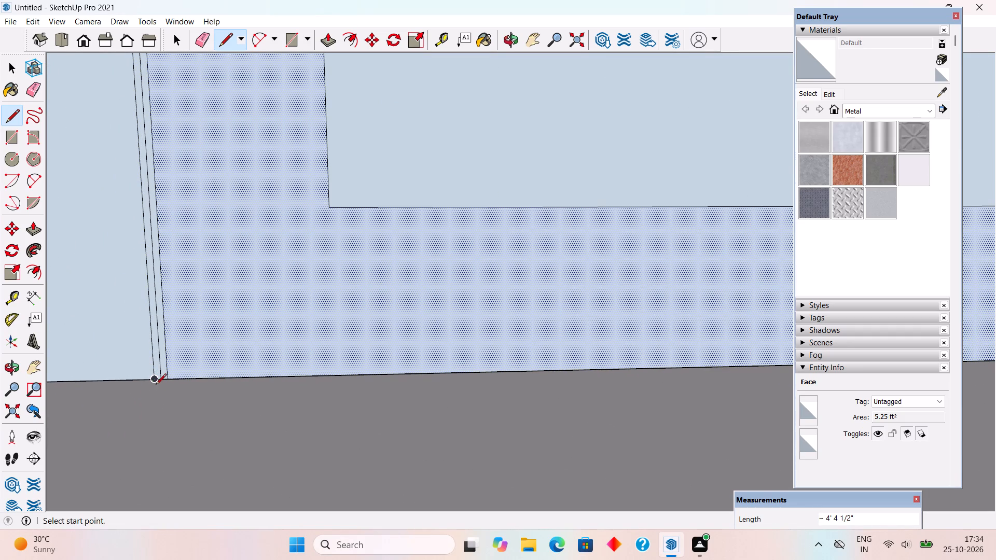
Delete the gate's centre line, the narrow strip between the two new lines and its short bottom edge, leaving a gap between the leaves.
{"action": "key", "text": "space"}
{"action": "left_click", "coordinate": [160, 368]}
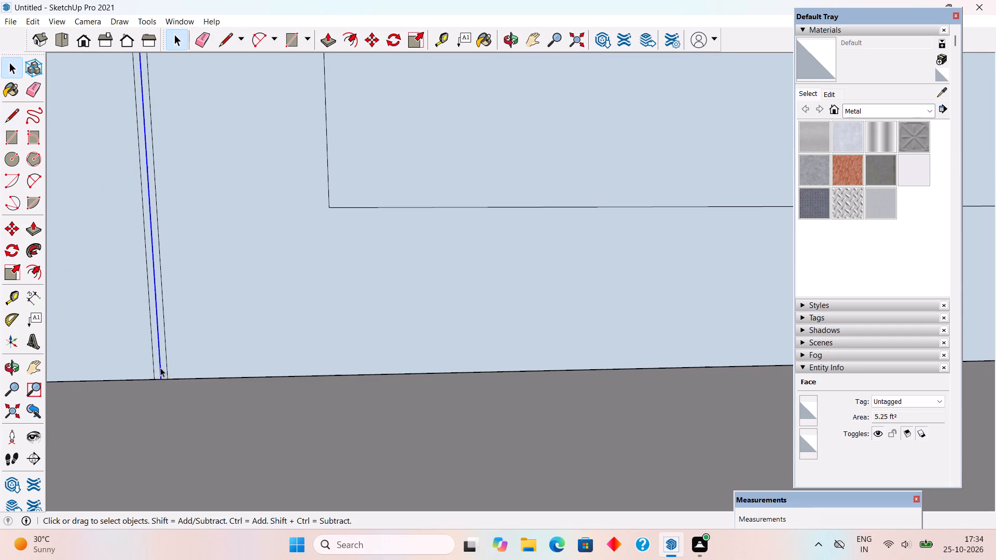
{"action": "key", "text": "Delete"}
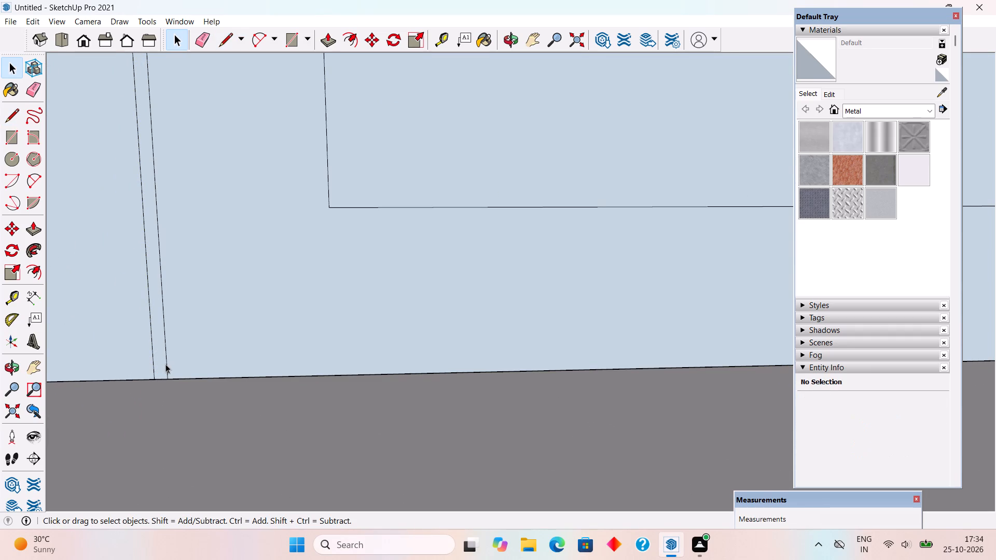
{"action": "left_click", "coordinate": [159, 372]}
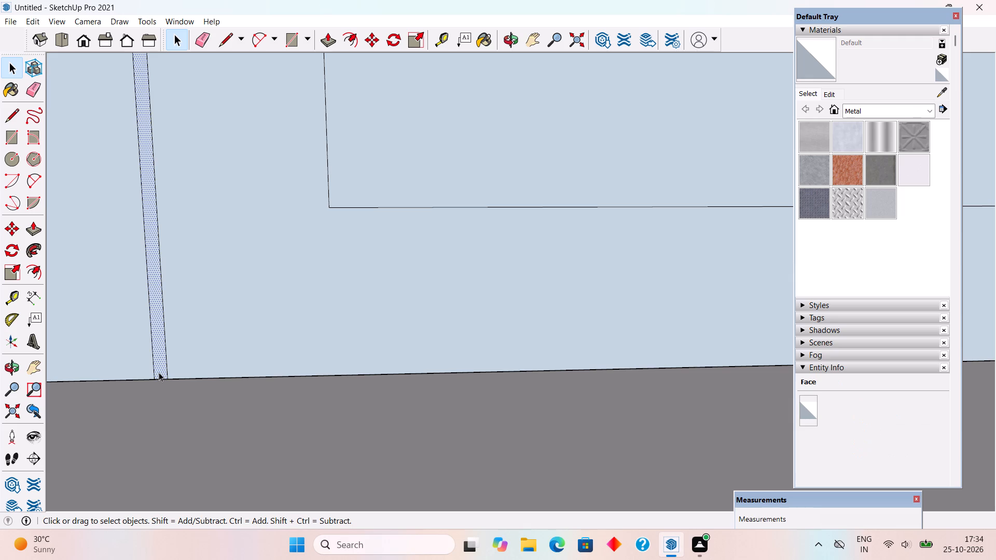
{"action": "key", "text": "Delete"}
{"action": "left_click", "coordinate": [163, 379]}
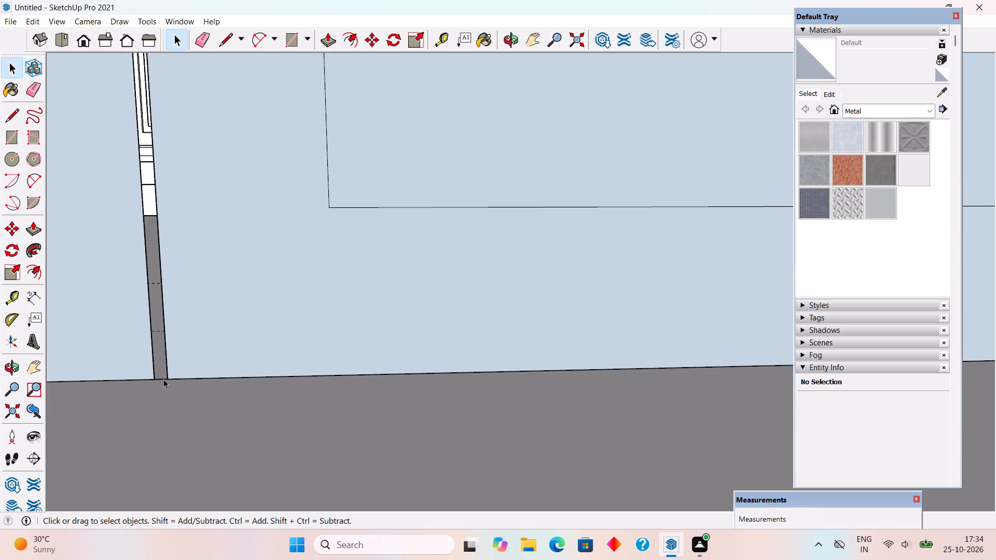
{"action": "key", "text": "Delete"}
{"action": "scroll", "coordinate": [165, 383], "scroll_direction": "down", "scroll_amount": 10}
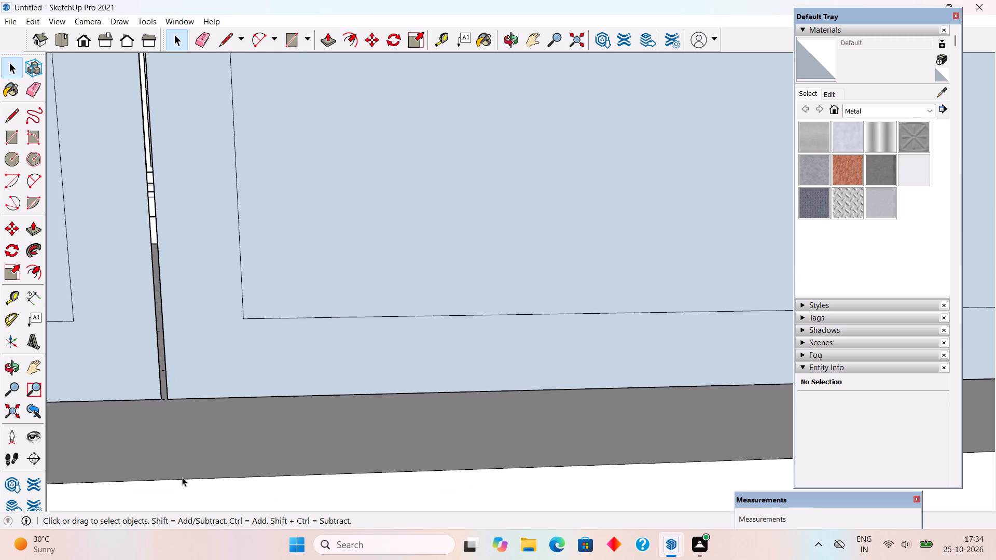
{"action": "scroll", "coordinate": [185, 481], "scroll_direction": "down", "scroll_amount": 13}
{"action": "scroll", "coordinate": [196, 468], "scroll_direction": "up", "scroll_amount": 1}
{"action": "scroll", "coordinate": [196, 468], "scroll_direction": "down", "scroll_amount": 8}
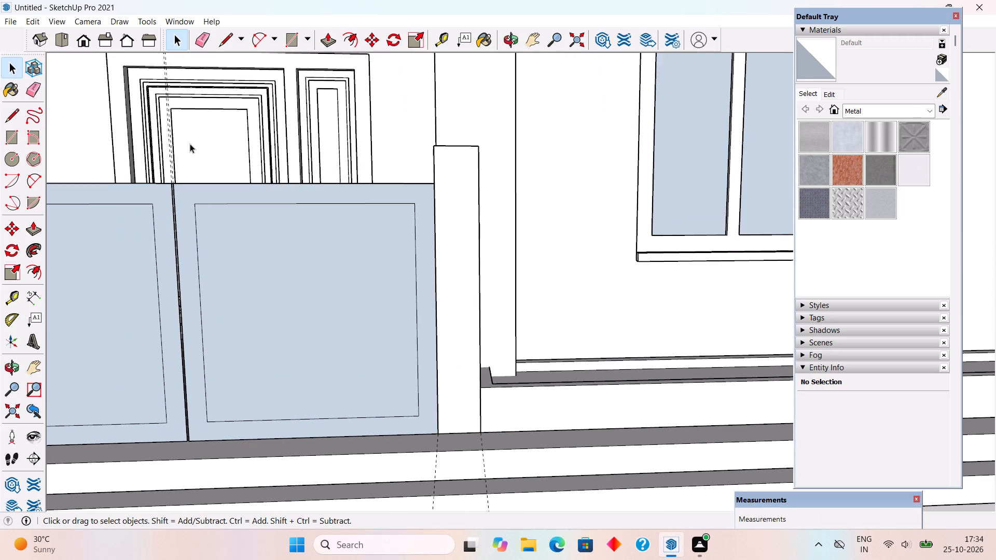
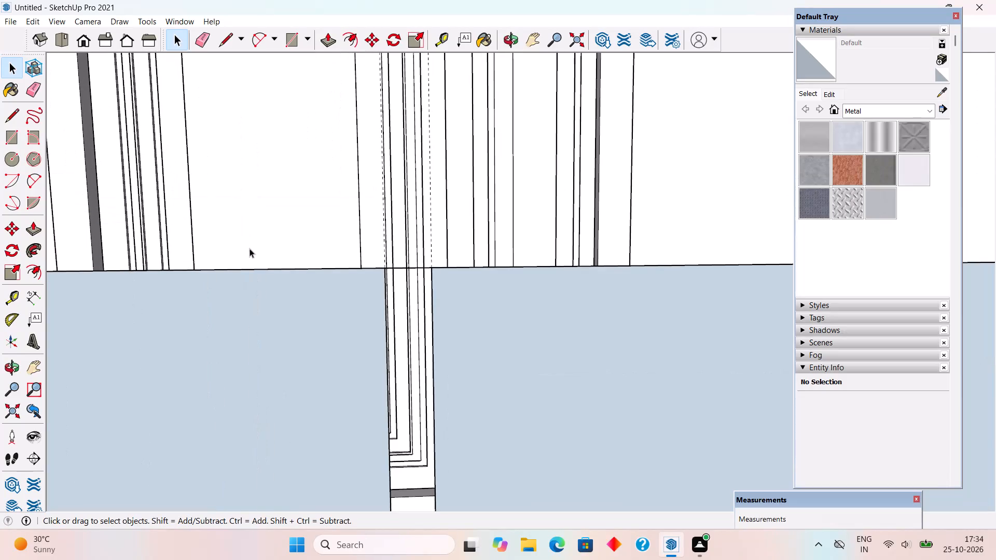
Delete the short top edge bridging the gap between the gate's two leaves.
{"action": "left_click", "coordinate": [405, 267]}
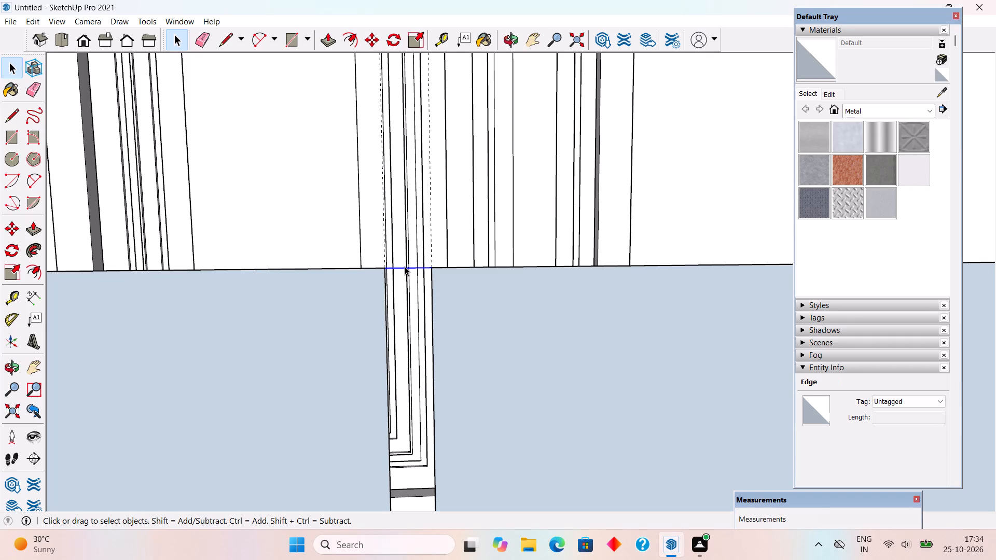
{"action": "key", "text": "Delete"}
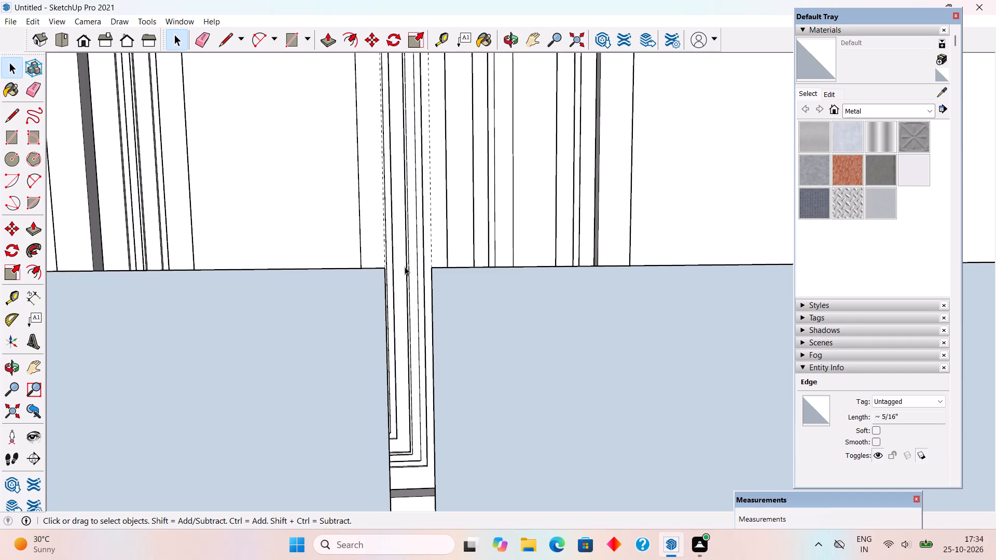
On the leaf nearer the wide porch wall, place vertical guides 2" inside the inner panel's outer edge and 4" further in.
{"action": "scroll", "coordinate": [405, 267], "scroll_direction": "down", "scroll_amount": 14}
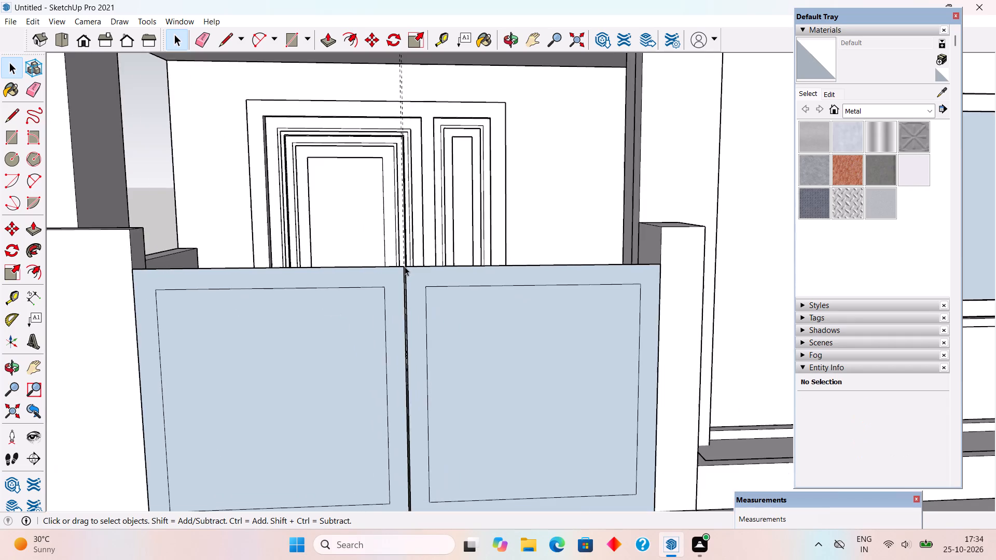
{"action": "scroll", "coordinate": [405, 267], "scroll_direction": "down", "scroll_amount": 7}
{"action": "middle_click_drag", "start_coordinate": [375, 313], "coordinate": [343, 270]}
{"action": "scroll", "coordinate": [387, 353], "scroll_direction": "up", "scroll_amount": 1}
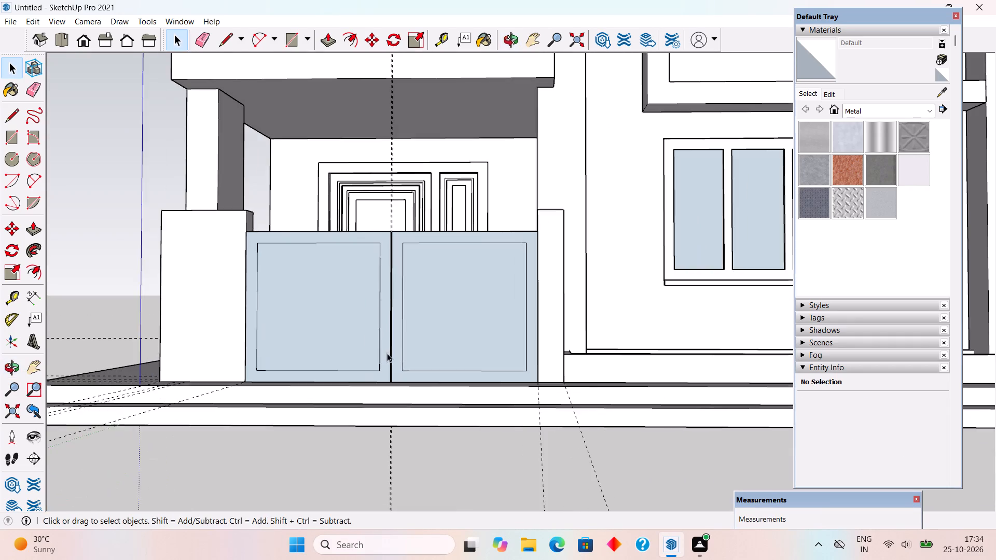
{"action": "middle_click_drag", "start_coordinate": [403, 376], "coordinate": [458, 411]}
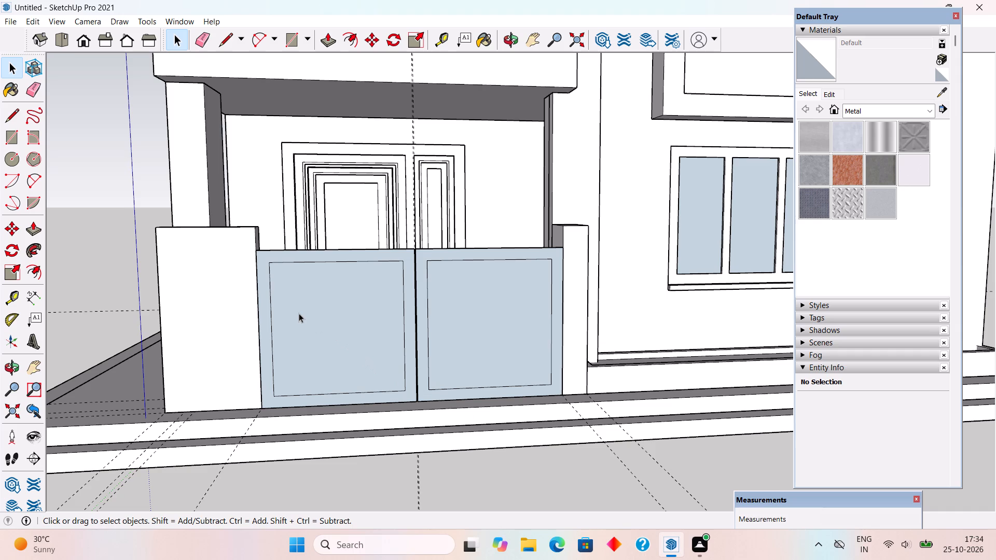
{"action": "scroll", "coordinate": [275, 298], "scroll_direction": "up", "scroll_amount": 2}
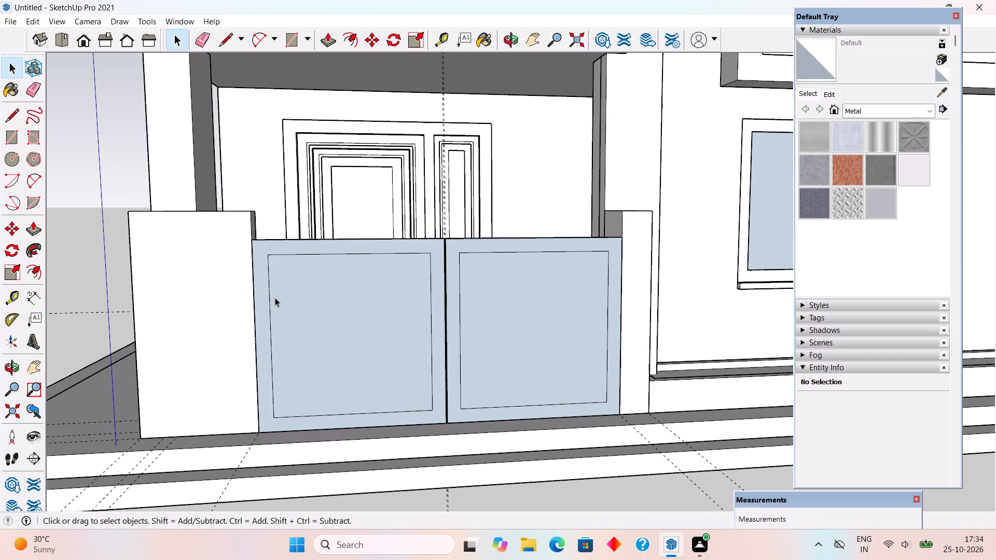
{"action": "key", "text": "t"}
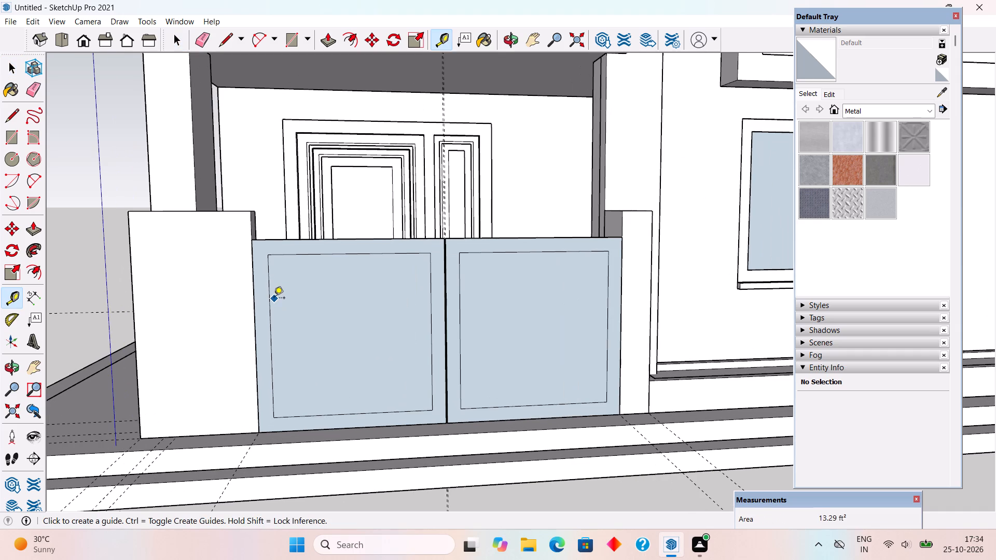
{"action": "left_click", "coordinate": [272, 310]}
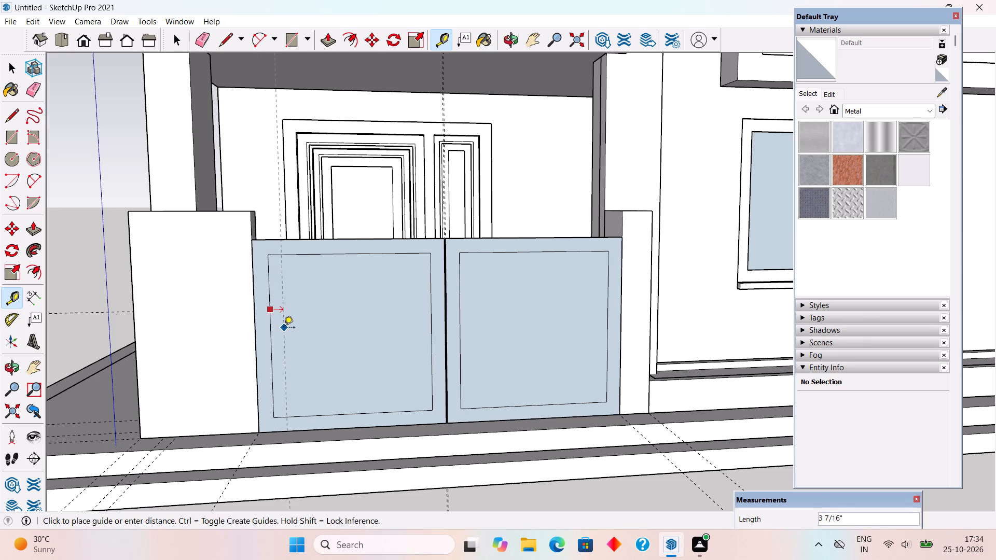
{"action": "type", "text": "2\""}
{"action": "key", "text": "Return"}
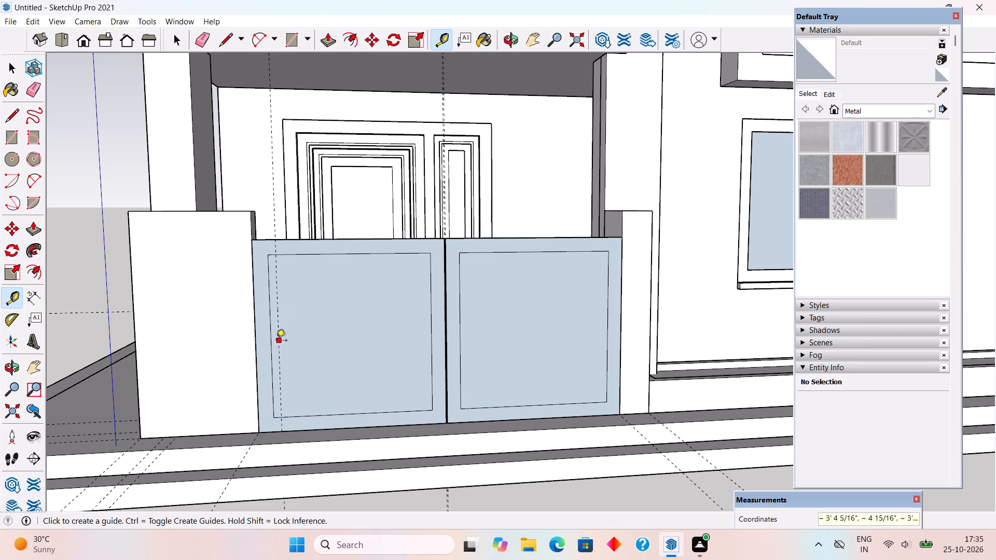
{"action": "left_click", "coordinate": [276, 341]}
{"action": "type", "text": "4\""}
{"action": "key", "text": "Return"}
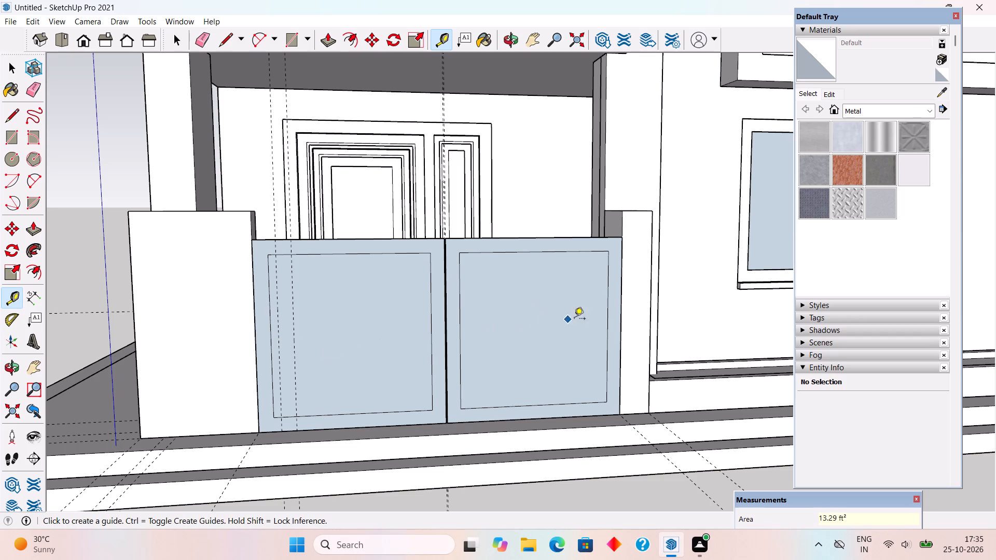
Mirror that spacing on the leaf nearer the narrow wall, with vertical guides 2" inside the panel's outer edge and 4" further in.
{"action": "left_click", "coordinate": [606, 319]}
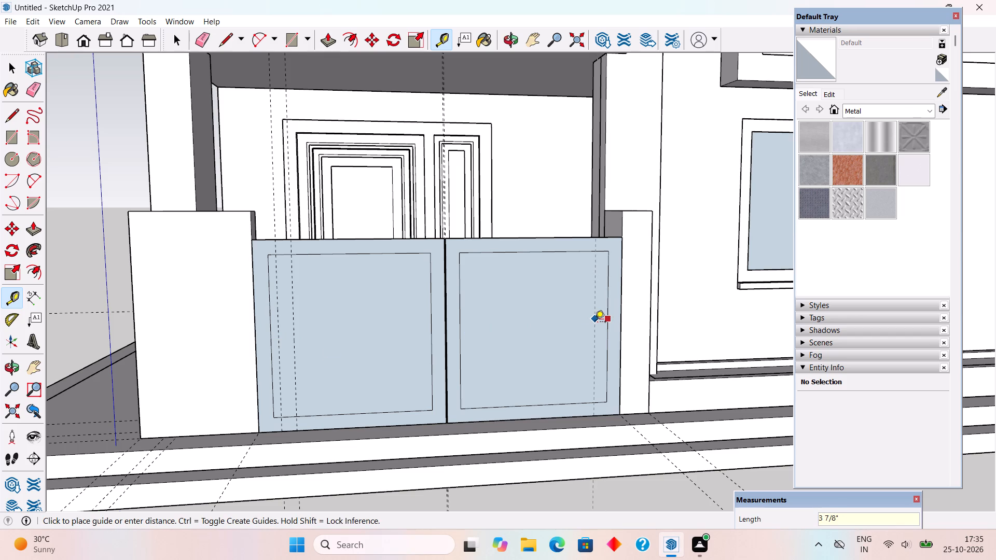
{"action": "type", "text": "2\""}
{"action": "key", "text": "Return"}
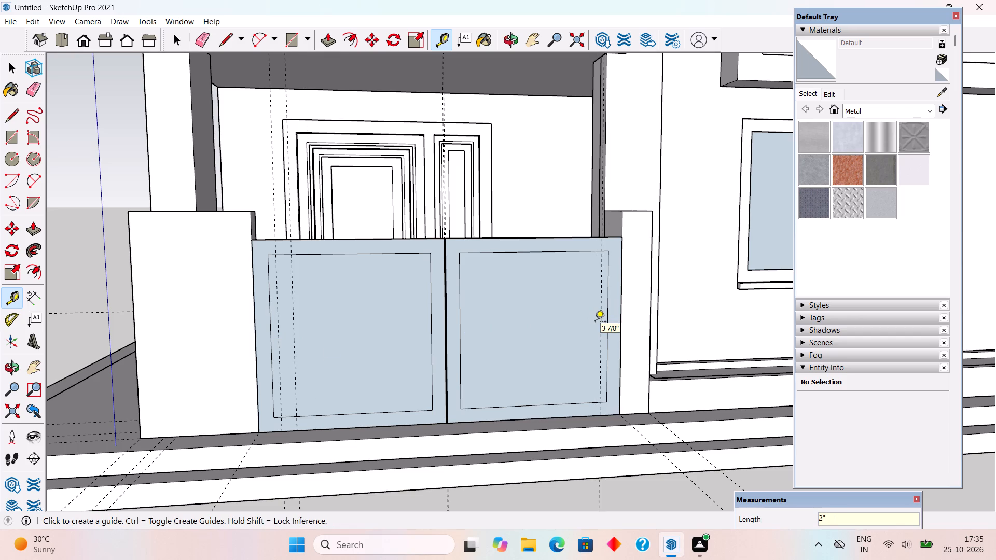
{"action": "left_click", "coordinate": [601, 307]}
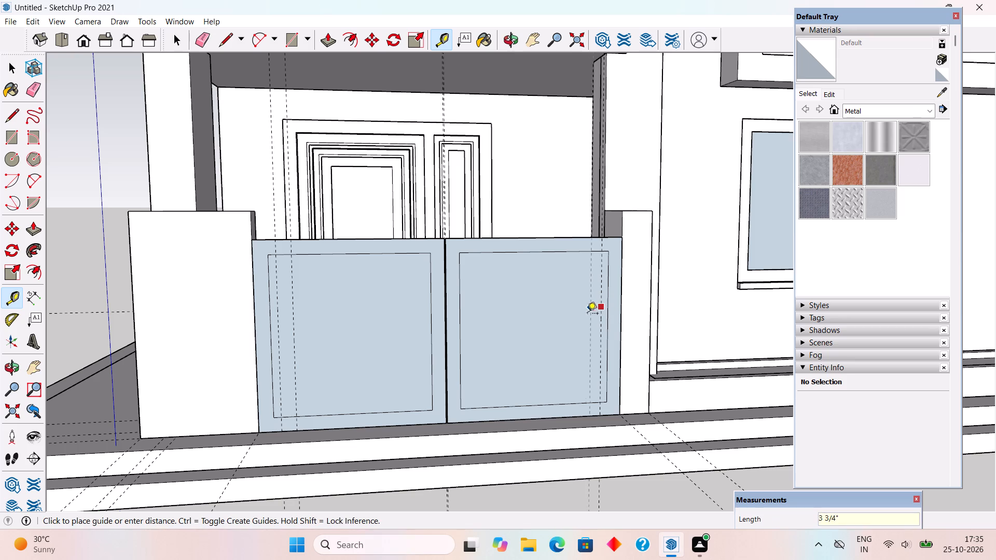
{"action": "type", "text": "4\""}
{"action": "key", "text": "Return"}
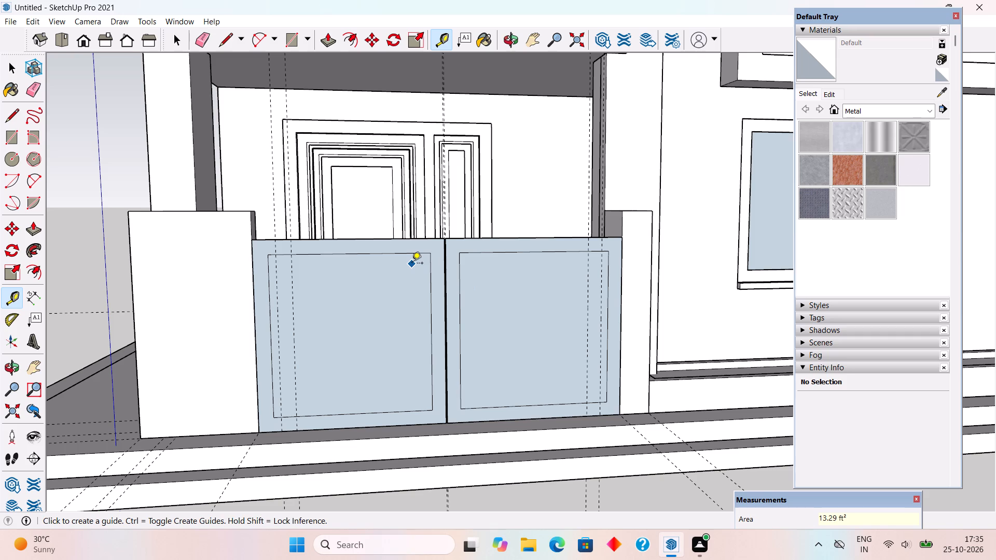
Place a horizontal guide at the gate's mid-height, about 2' 2 1/4" above its bottom edge, and another 1" above it.
{"action": "left_click", "coordinate": [417, 422]}
{"action": "left_click", "coordinate": [271, 332]}
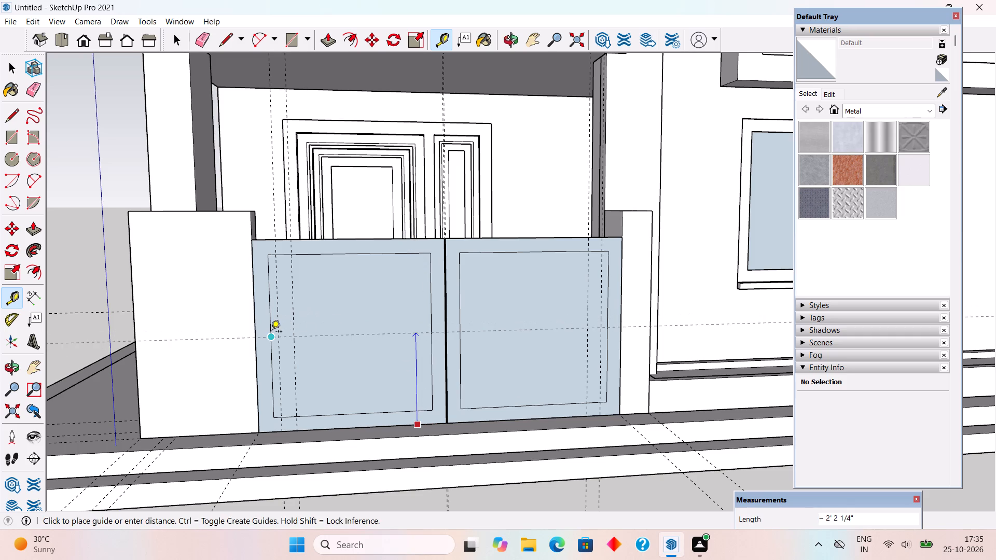
{"action": "left_click", "coordinate": [362, 335]}
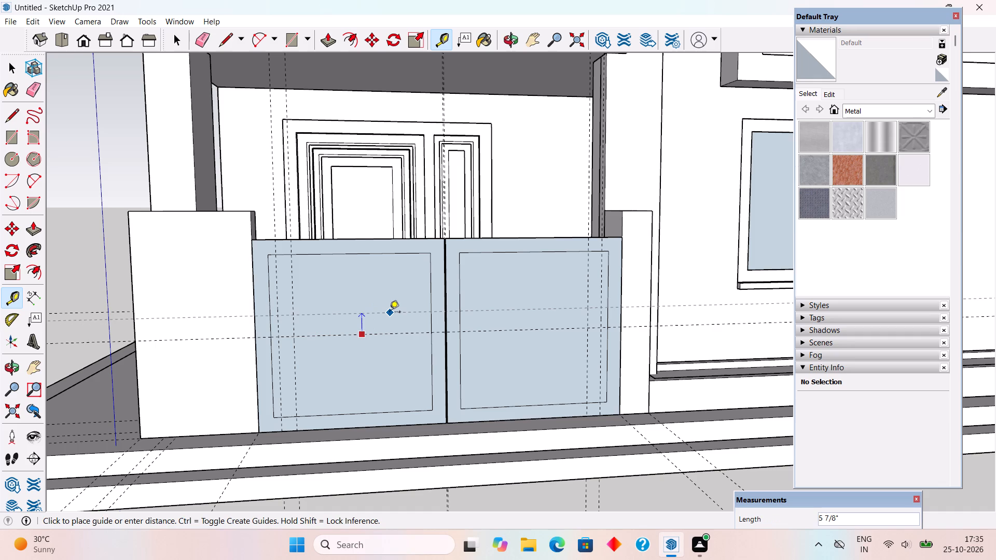
{"action": "type", "text": "1\""}
{"action": "key", "text": "Return"}
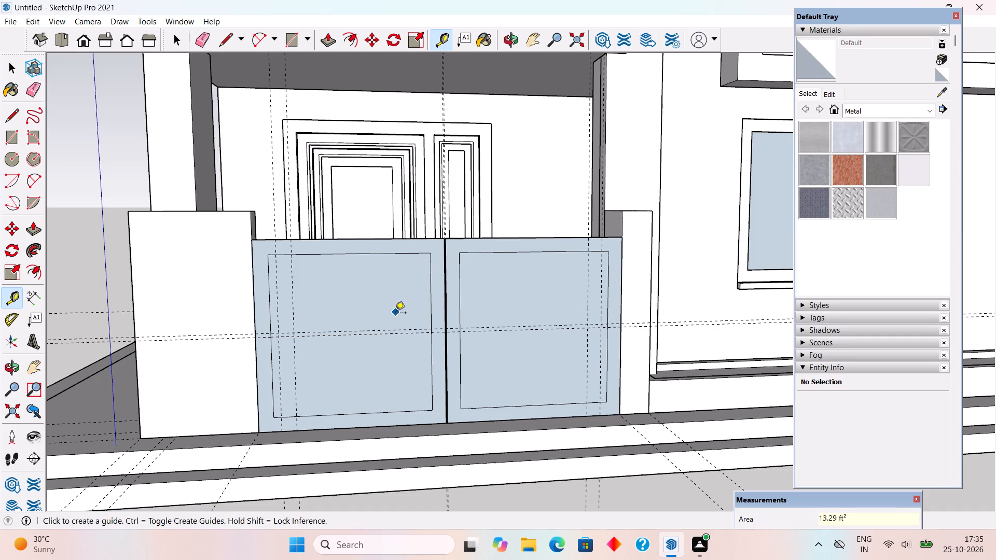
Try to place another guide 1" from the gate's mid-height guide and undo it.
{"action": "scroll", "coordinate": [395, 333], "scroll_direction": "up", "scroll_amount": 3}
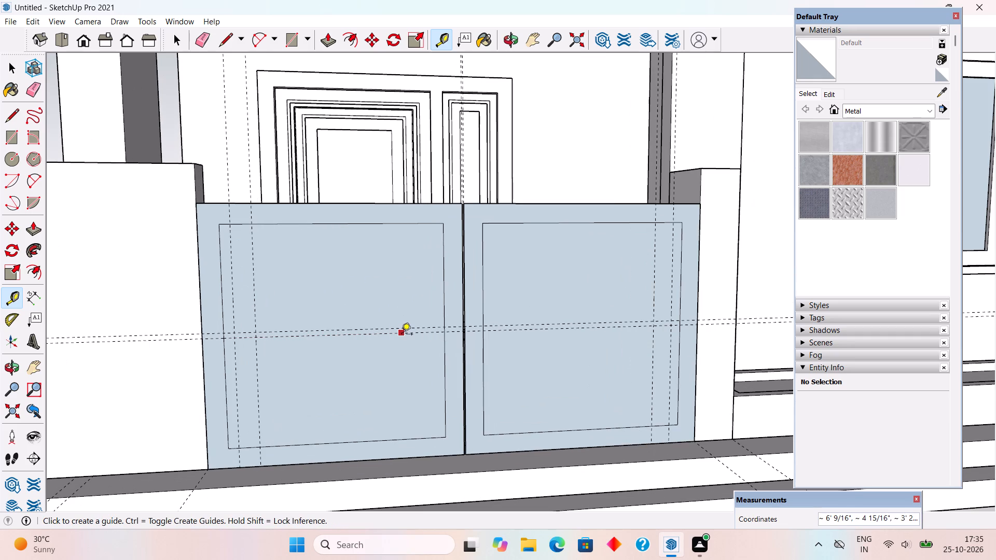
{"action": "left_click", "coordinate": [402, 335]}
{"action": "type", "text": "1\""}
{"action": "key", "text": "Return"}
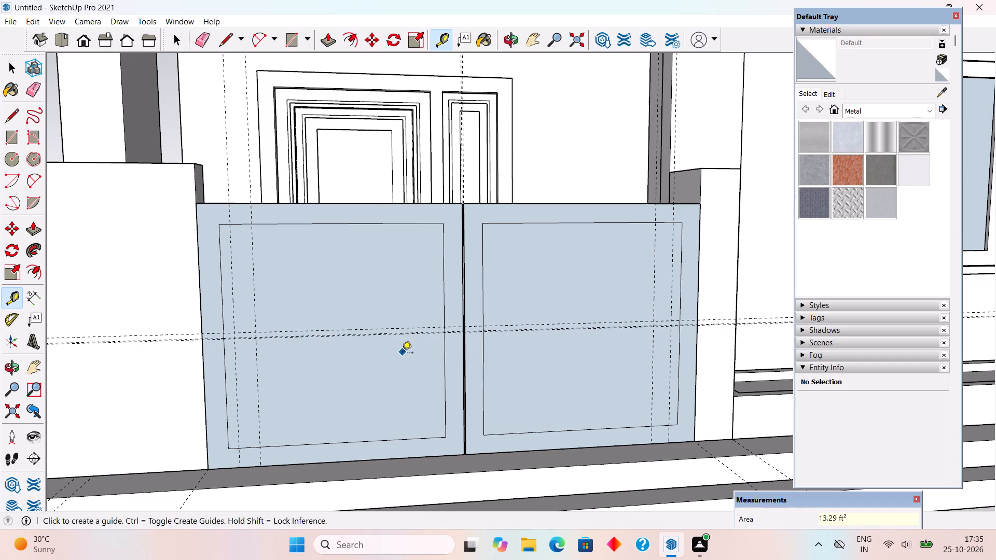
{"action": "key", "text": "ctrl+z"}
Place a horizontal guide 1" below the gate's mid-height guide.
{"action": "left_click", "coordinate": [400, 336]}
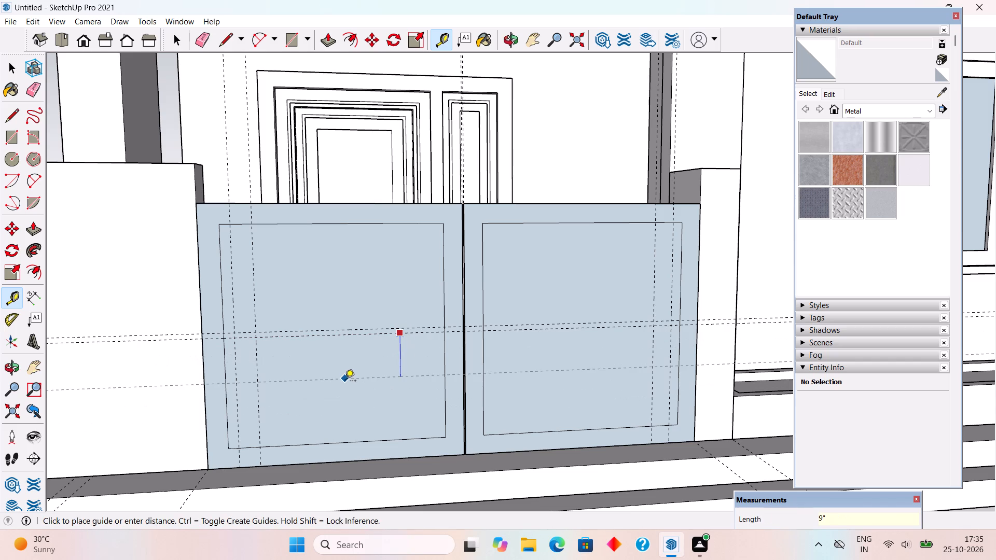
{"action": "type", "text": "1\""}
{"action": "key", "text": "Return"}
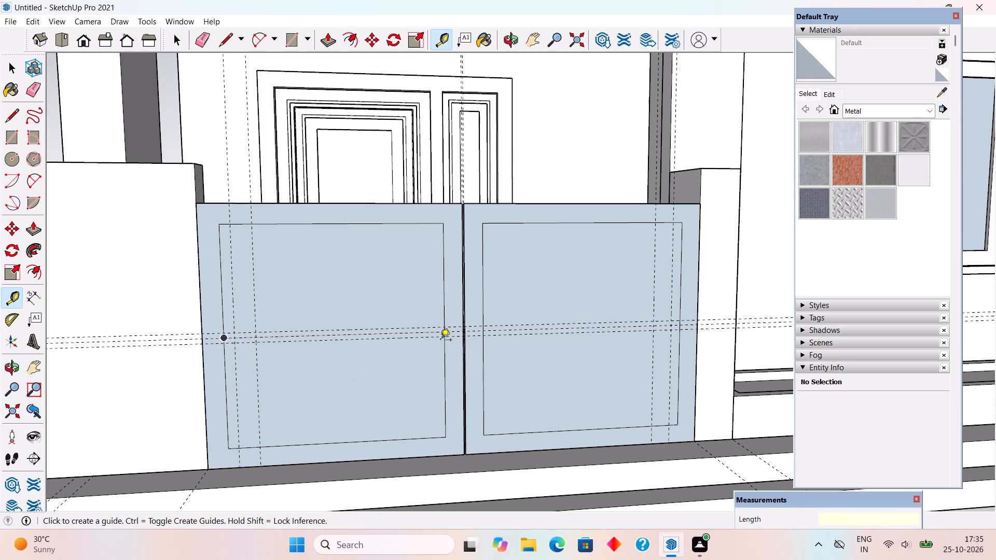
Place horizontal guides 6" above the upper and 6" below the lower of the three mid-height guides.
{"action": "left_click", "coordinate": [400, 325]}
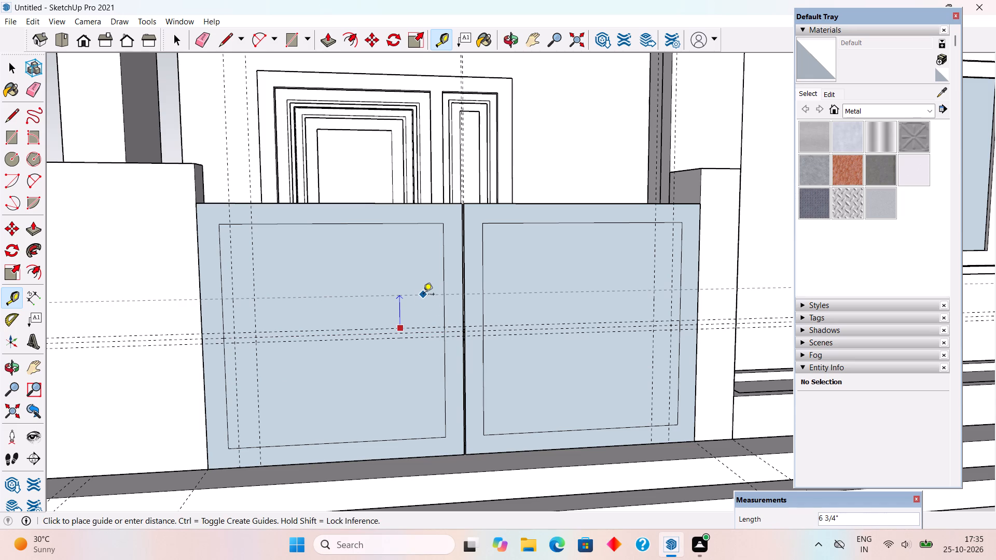
{"action": "type", "text": "6\""}
{"action": "key", "text": "Return"}
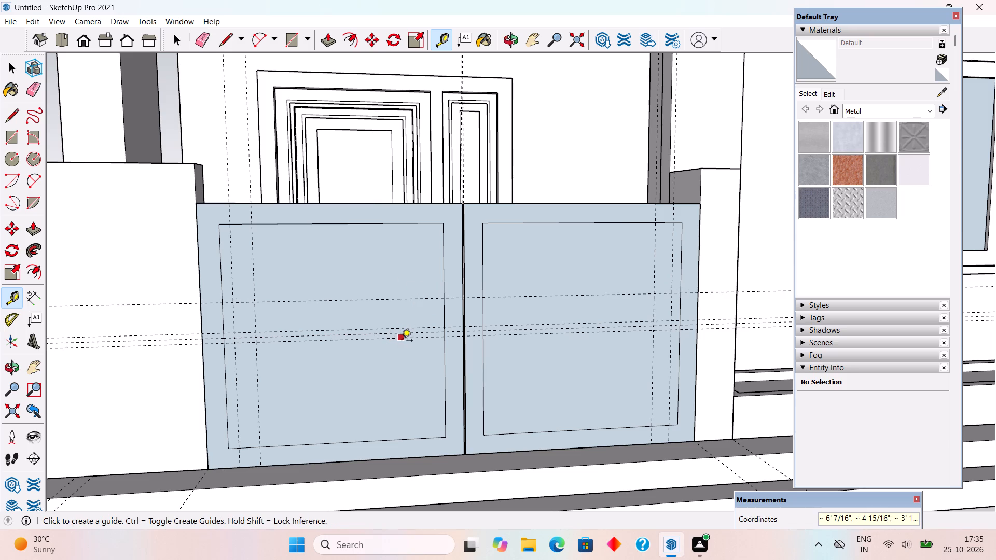
{"action": "left_click", "coordinate": [402, 341]}
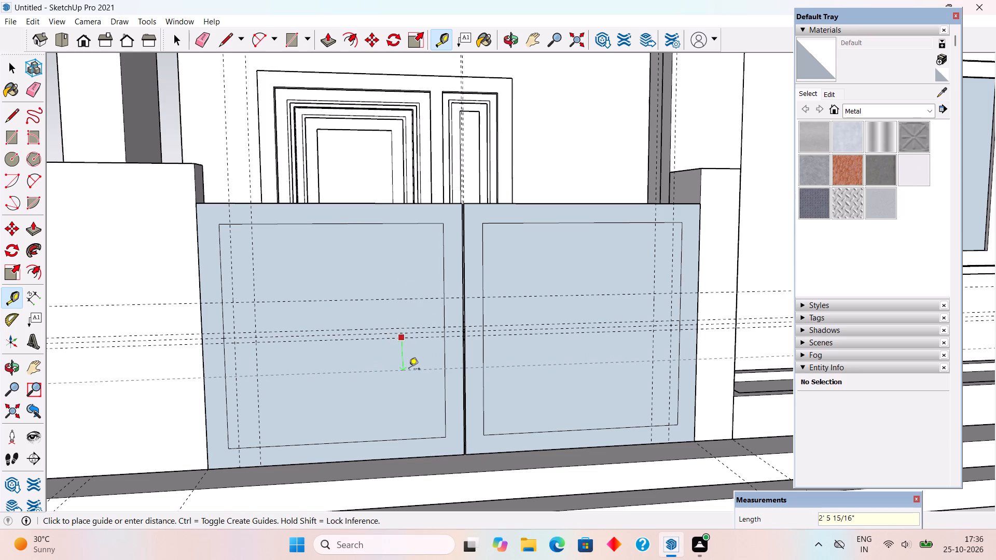
{"action": "type", "text": "6\""}
{"action": "key", "text": "Return"}
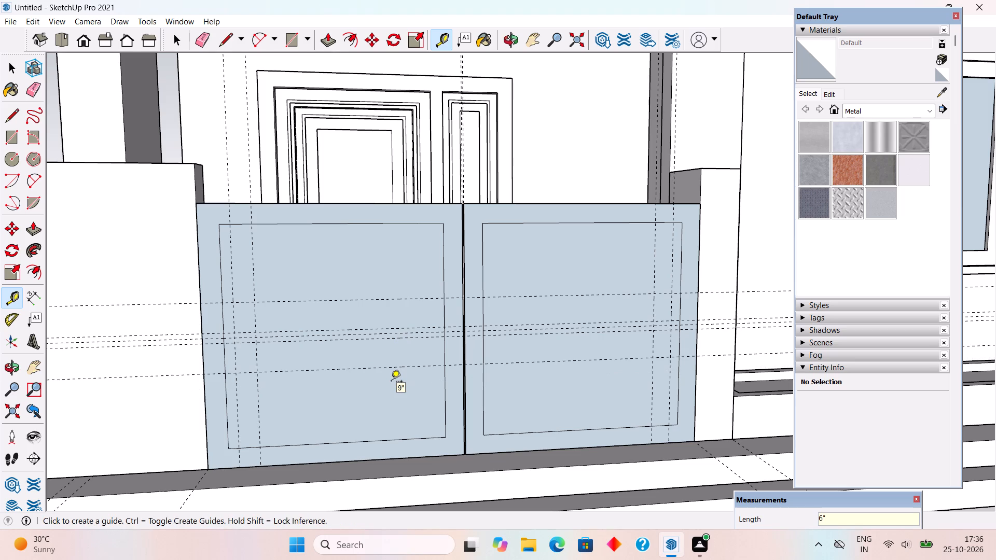
Place horizontal guides 2" below the lowest guide across the gate and 2" above the highest one.
{"action": "left_click", "coordinate": [369, 366]}
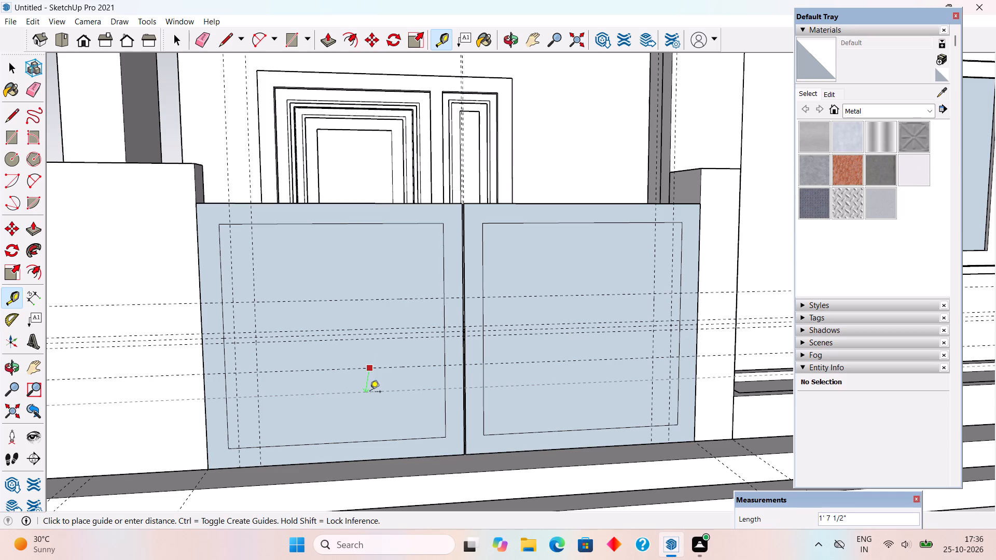
{"action": "type", "text": "2\""}
{"action": "key", "text": "Return"}
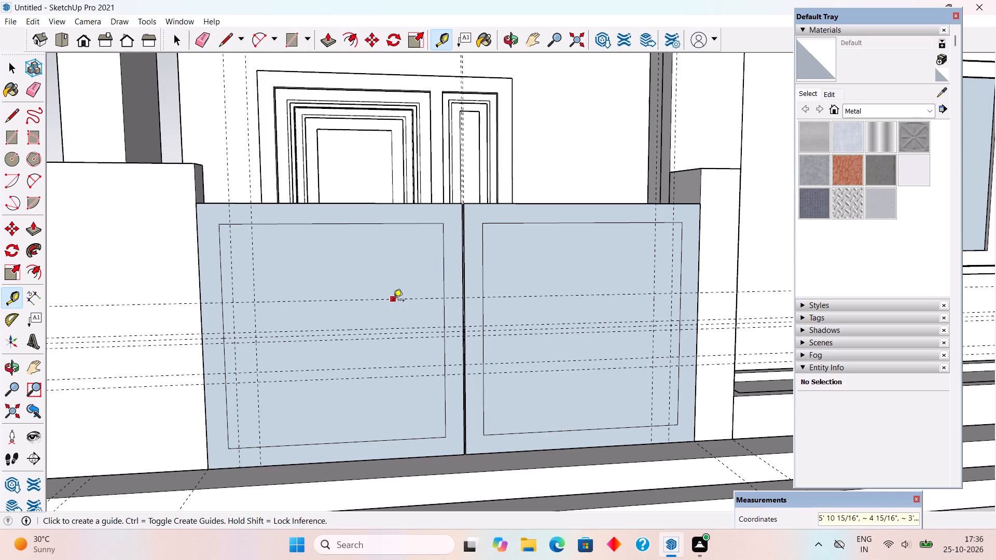
{"action": "left_click", "coordinate": [393, 299]}
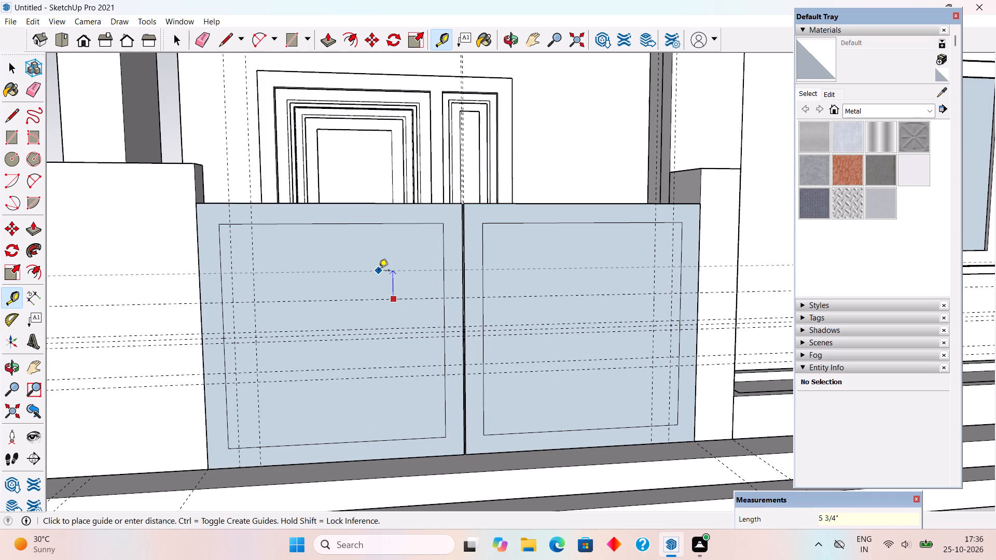
{"action": "type", "text": "2\""}
{"action": "key", "text": "Return"}
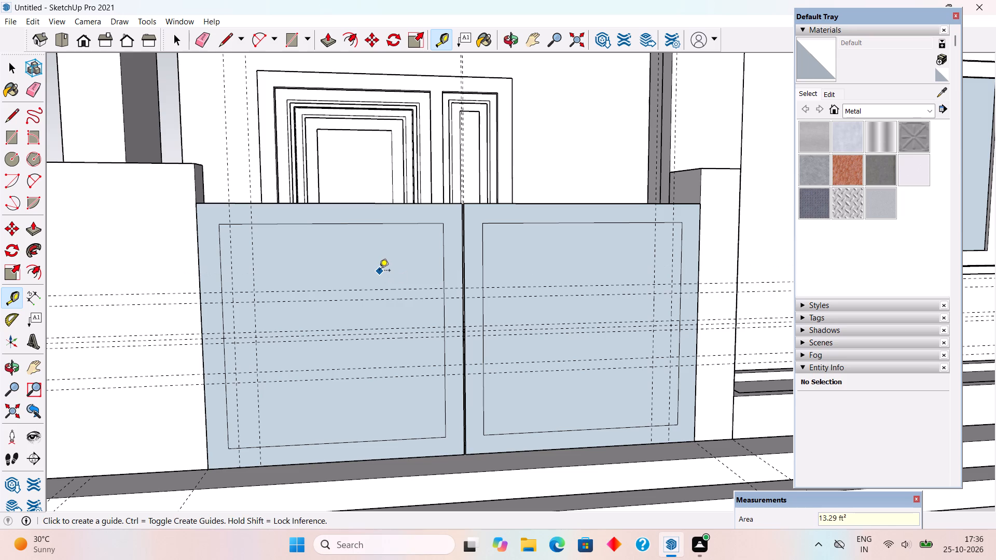
Continue upward from the gate's highest horizontal guide with three more guides spaced 4", 2" and 4" apart.
{"action": "left_click", "coordinate": [389, 290]}
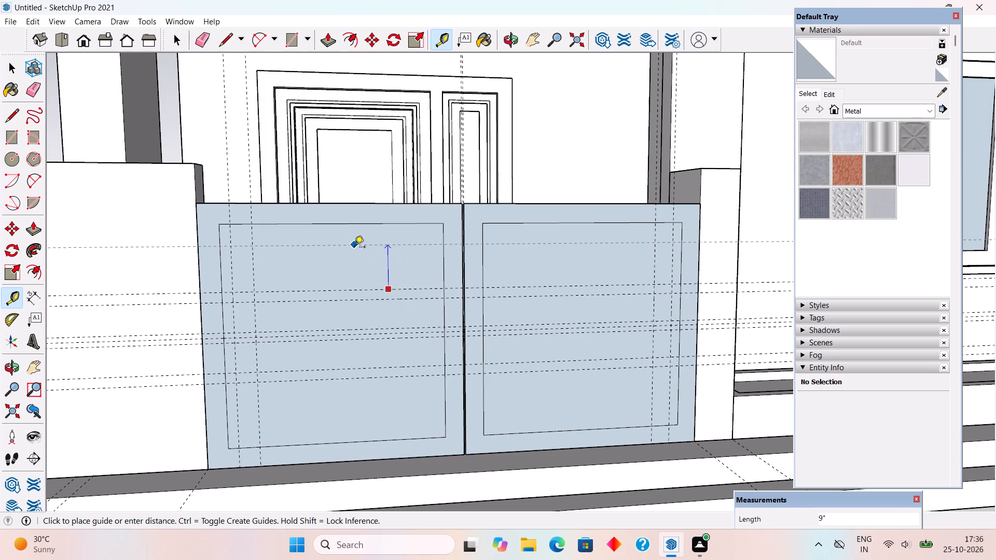
{"action": "type", "text": "4\""}
{"action": "key", "text": "Return"}
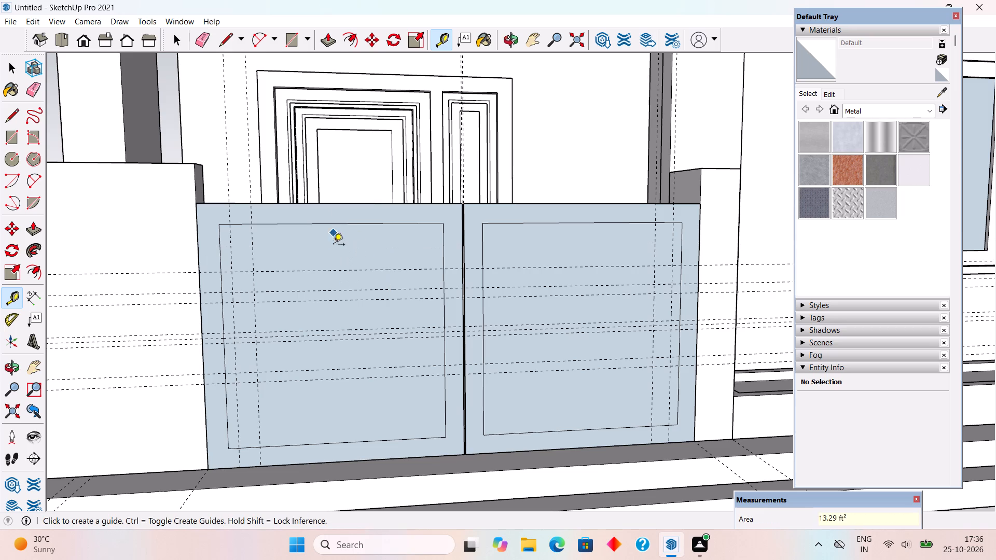
{"action": "left_click", "coordinate": [333, 270]}
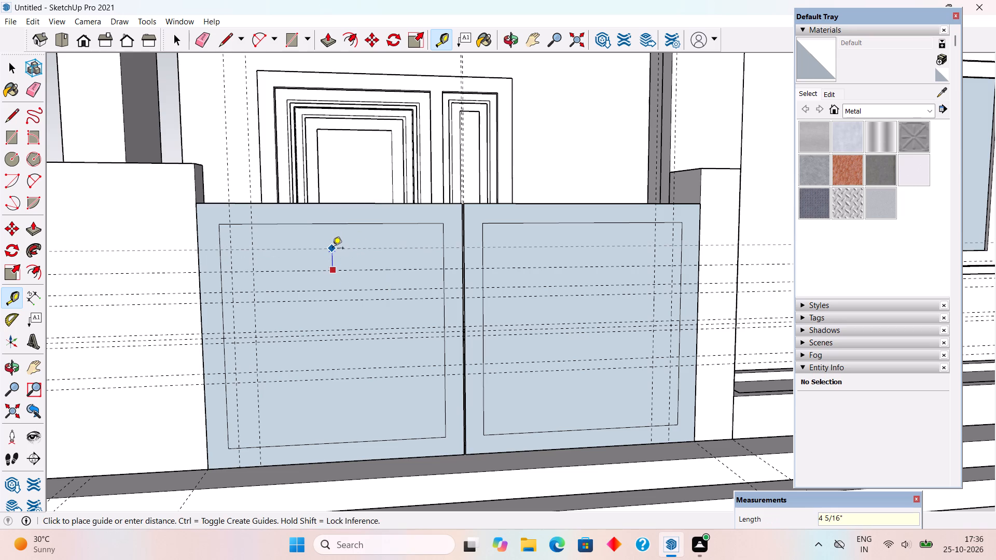
{"action": "type", "text": "2\""}
{"action": "key", "text": "Return"}
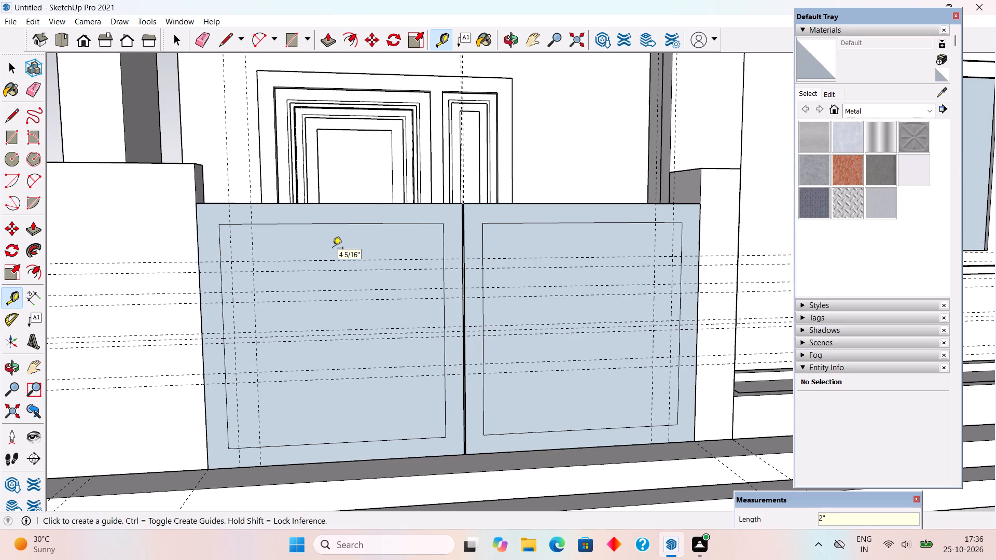
{"action": "left_click", "coordinate": [355, 260]}
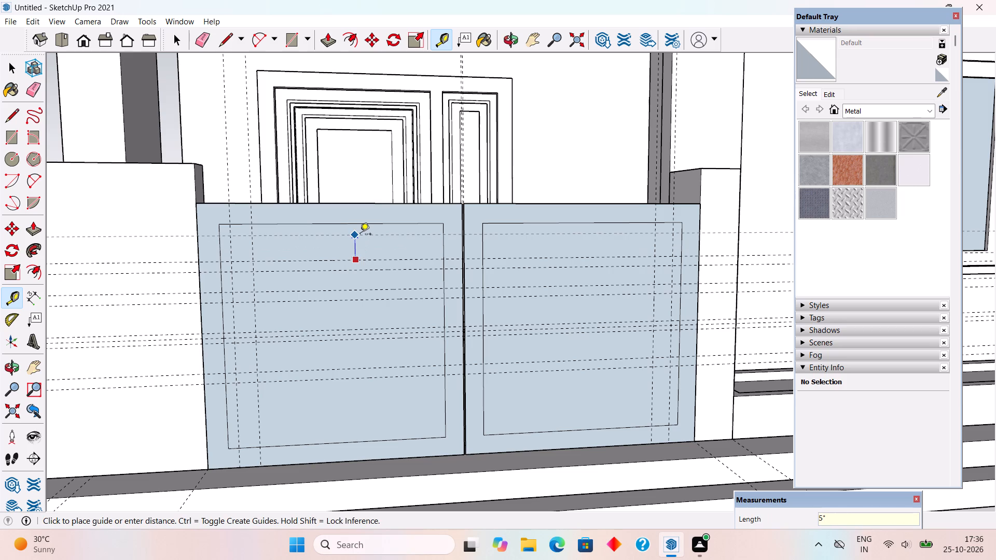
{"action": "type", "text": "4\""}
{"action": "key", "text": "Return"}
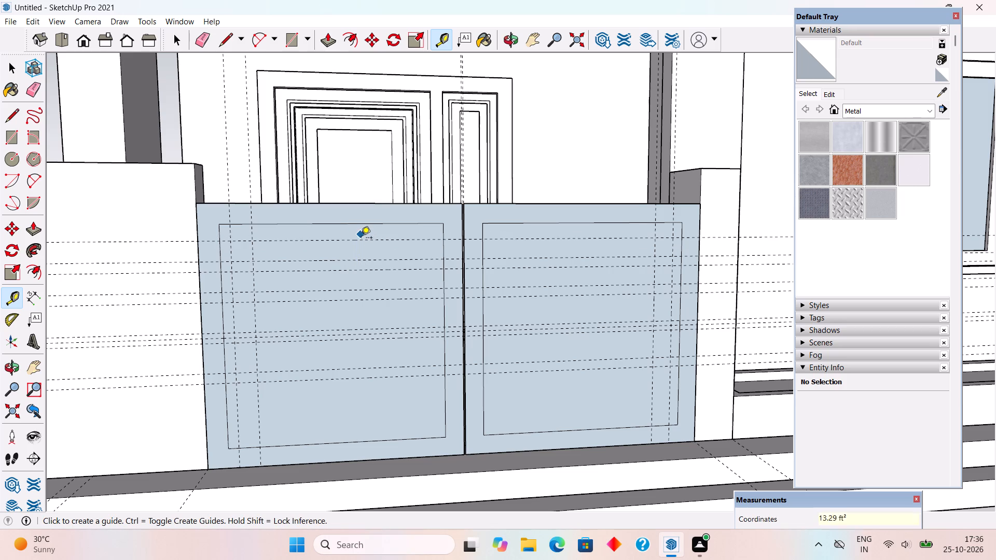
Continue downward from the gate's lowest horizontal guide with three more guides spaced 4", 2" and 4" apart.
{"action": "left_click", "coordinate": [362, 239]}
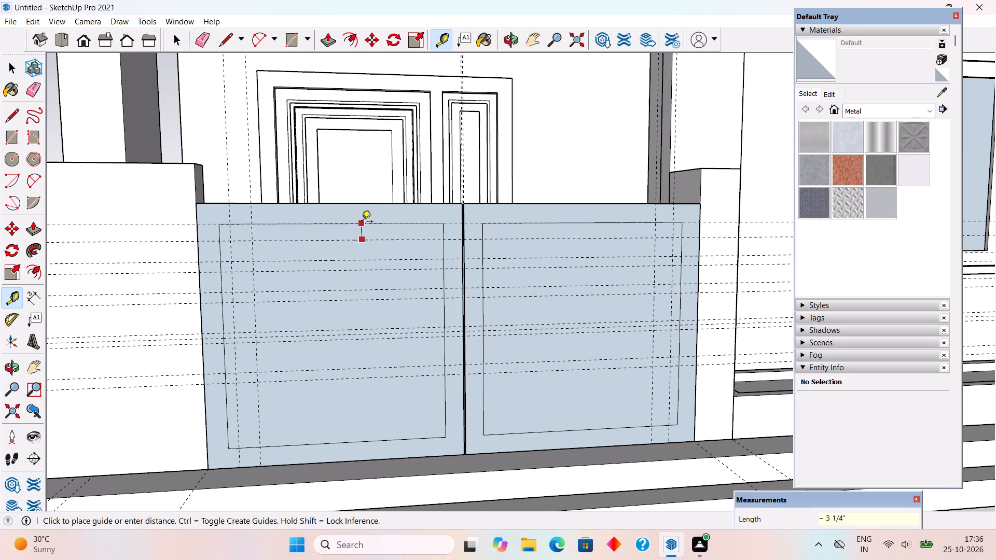
{"action": "key", "text": "space"}
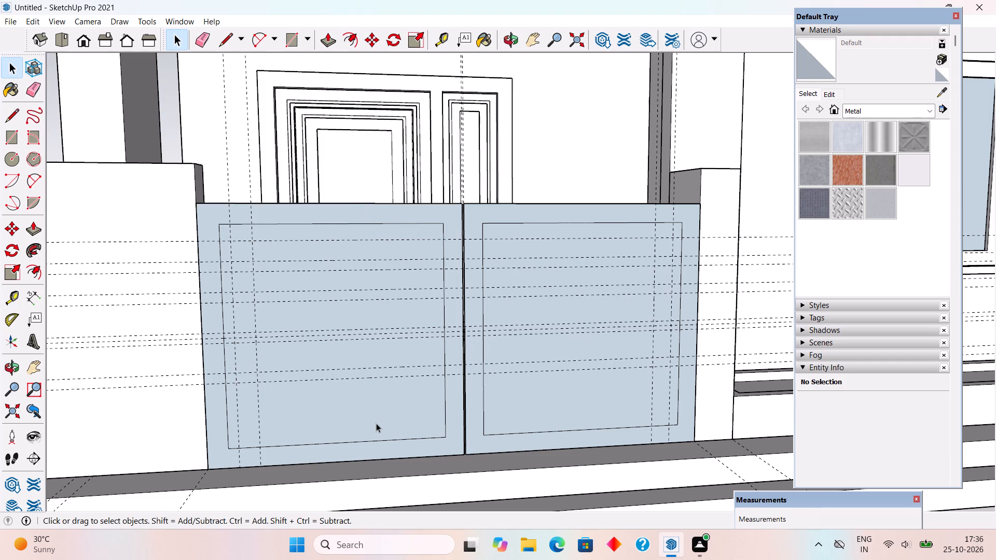
{"action": "scroll", "coordinate": [376, 423], "scroll_direction": "up", "scroll_amount": 1}
{"action": "key", "text": "t"}
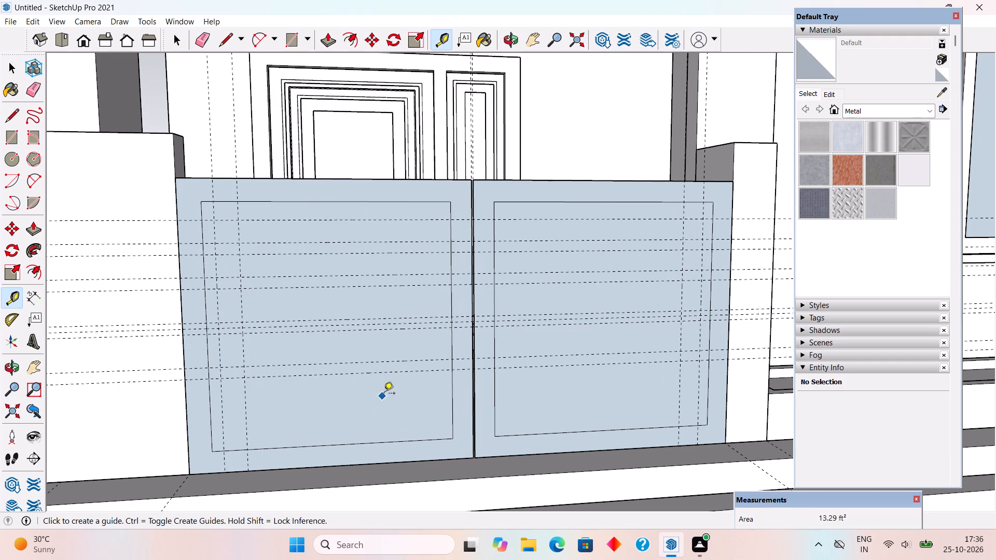
{"action": "left_click", "coordinate": [391, 374]}
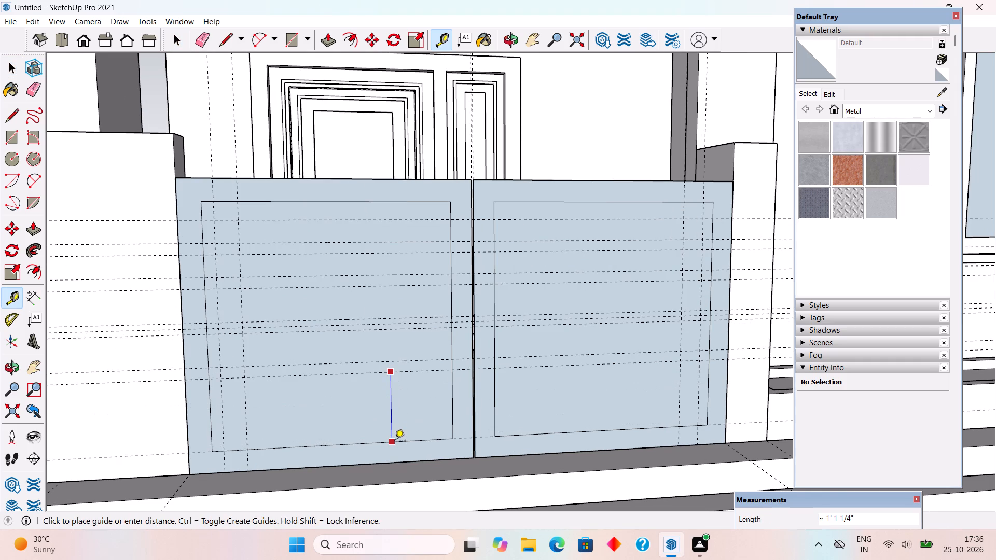
{"action": "type", "text": "4\""}
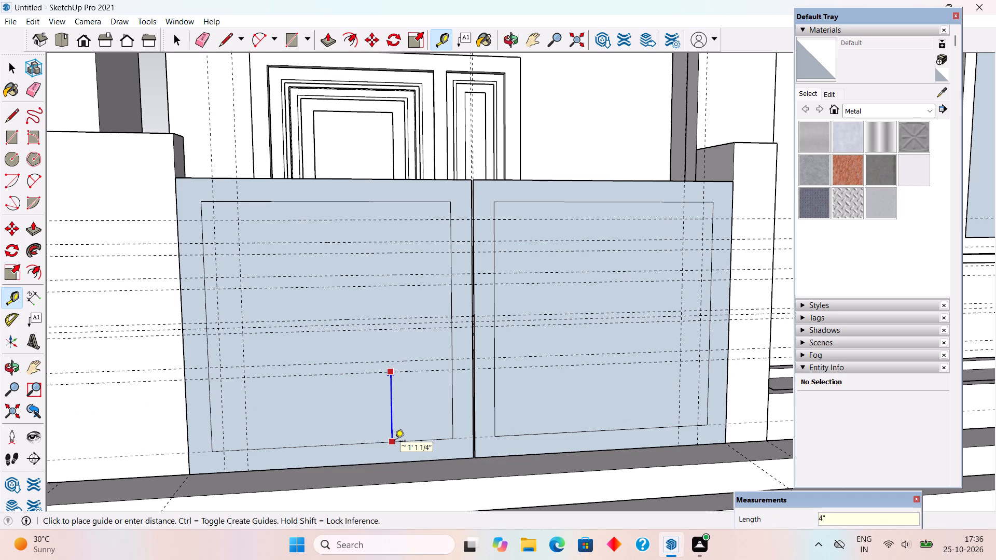
{"action": "key", "text": "Return"}
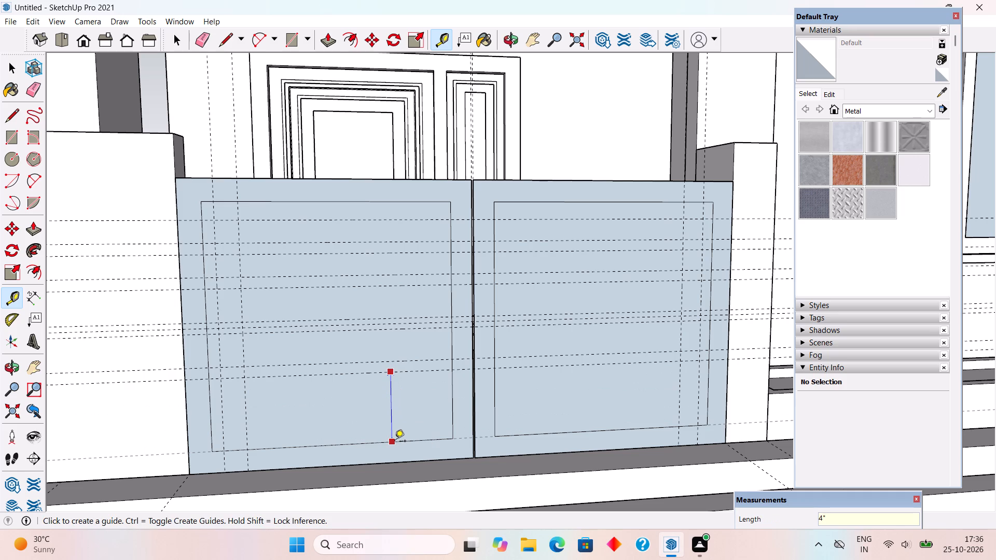
{"action": "left_click", "coordinate": [382, 395]}
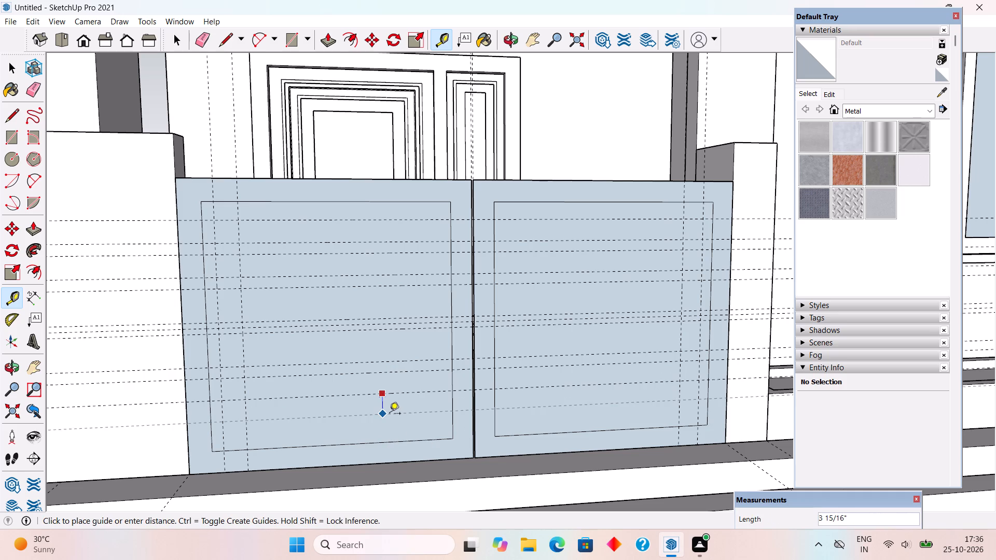
{"action": "type", "text": "2\""}
{"action": "key", "text": "Return"}
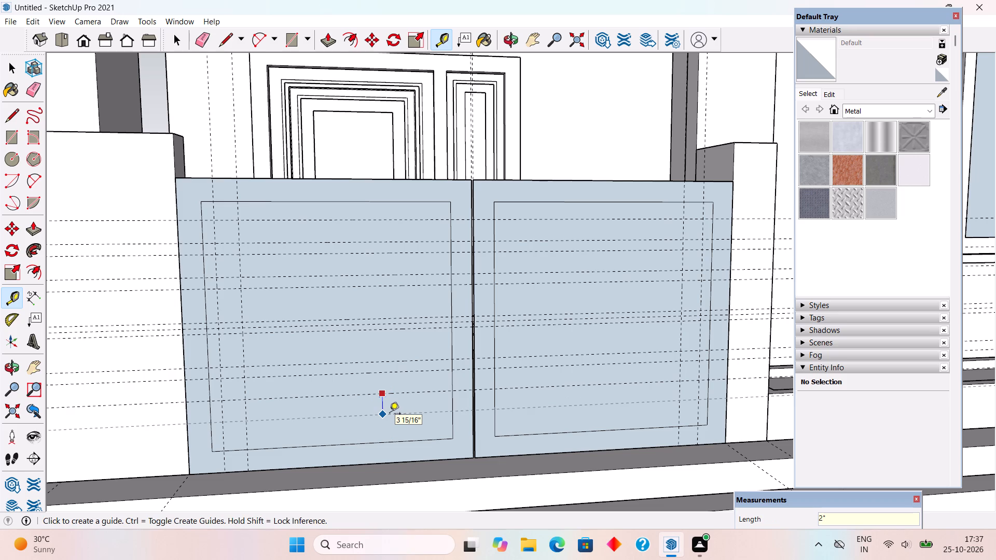
{"action": "left_click", "coordinate": [409, 405]}
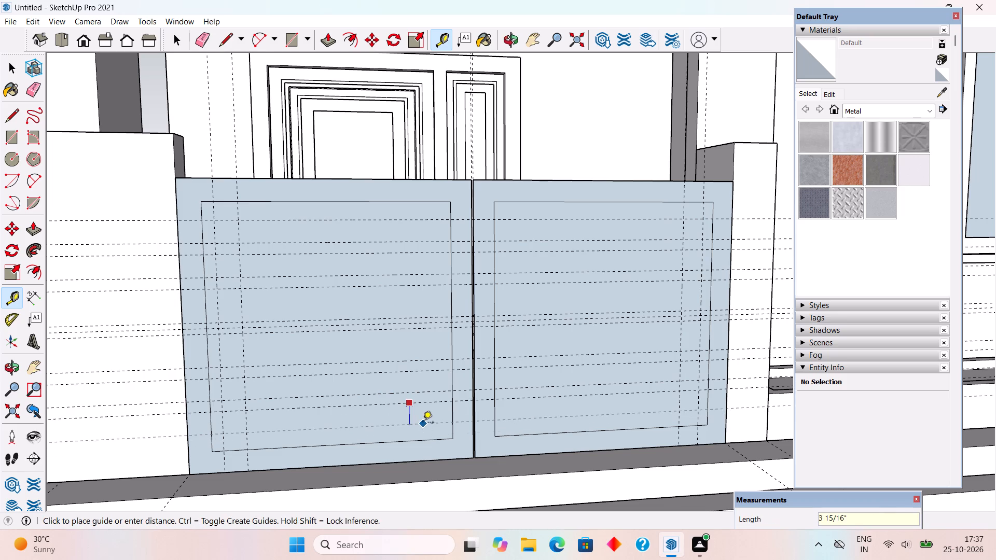
{"action": "type", "text": "4\""}
{"action": "key", "text": "Return"}
{"action": "key", "text": "space"}
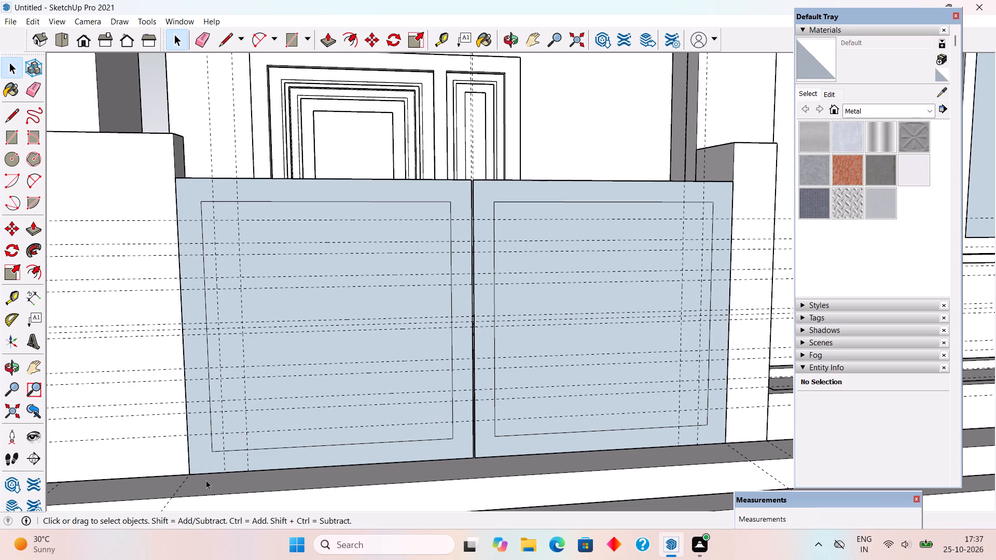
Extend the outer vertical side of the left leaf's inner outline 4" to the leaf's bottom and top edges with lines.
{"action": "scroll", "coordinate": [236, 455], "scroll_direction": "up", "scroll_amount": 4}
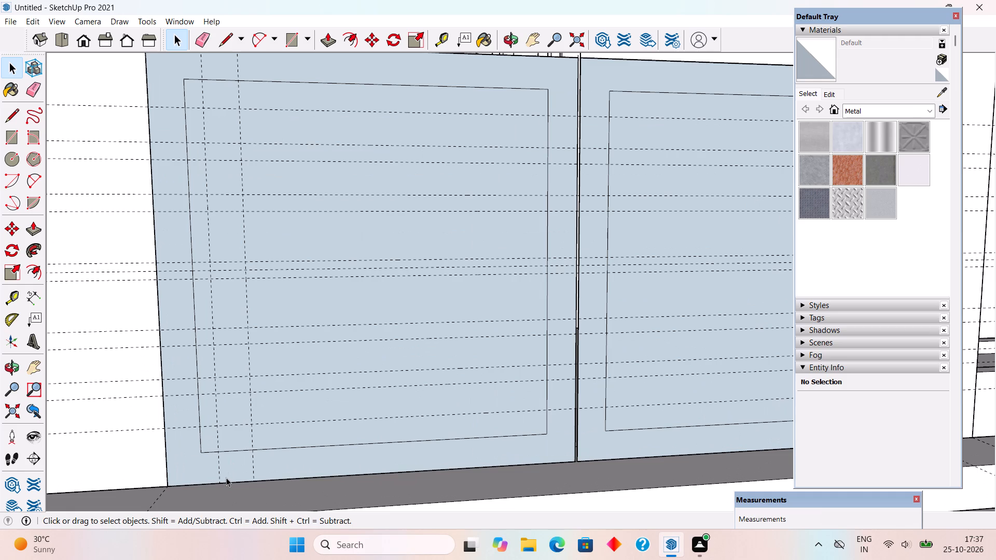
{"action": "left_click", "coordinate": [226, 478]}
{"action": "key", "text": "l"}
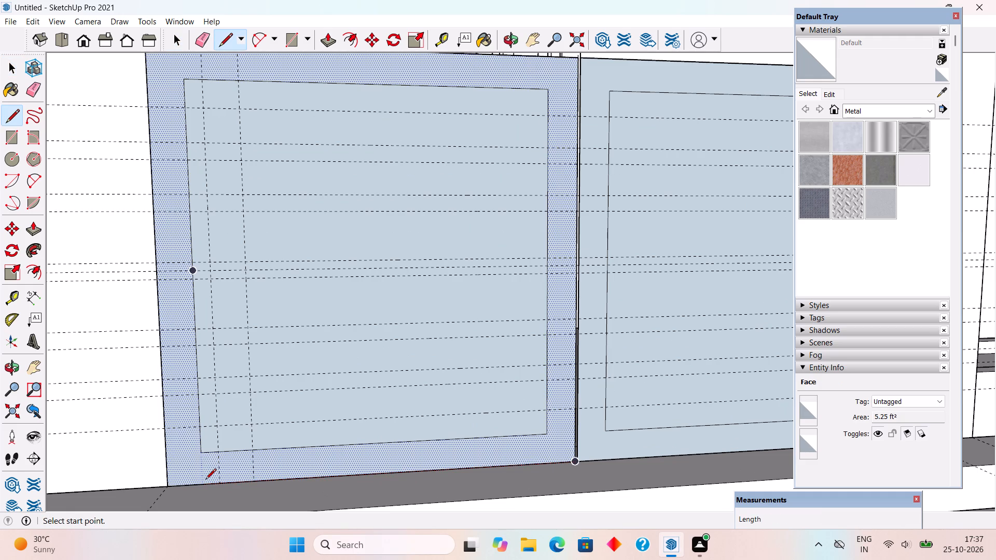
{"action": "left_click", "coordinate": [203, 482]}
{"action": "left_click", "coordinate": [203, 454]}
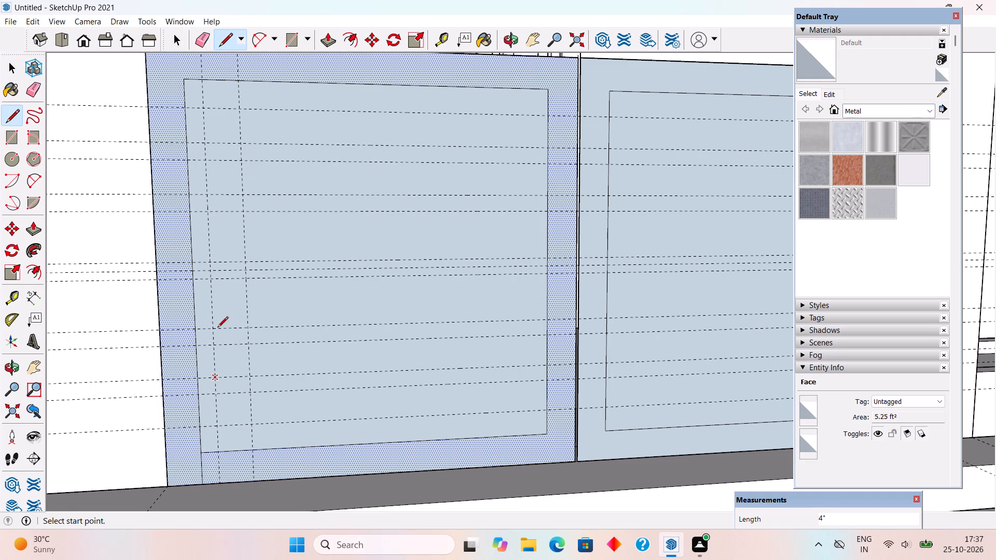
{"action": "scroll", "coordinate": [193, 85], "scroll_direction": "down", "scroll_amount": 8}
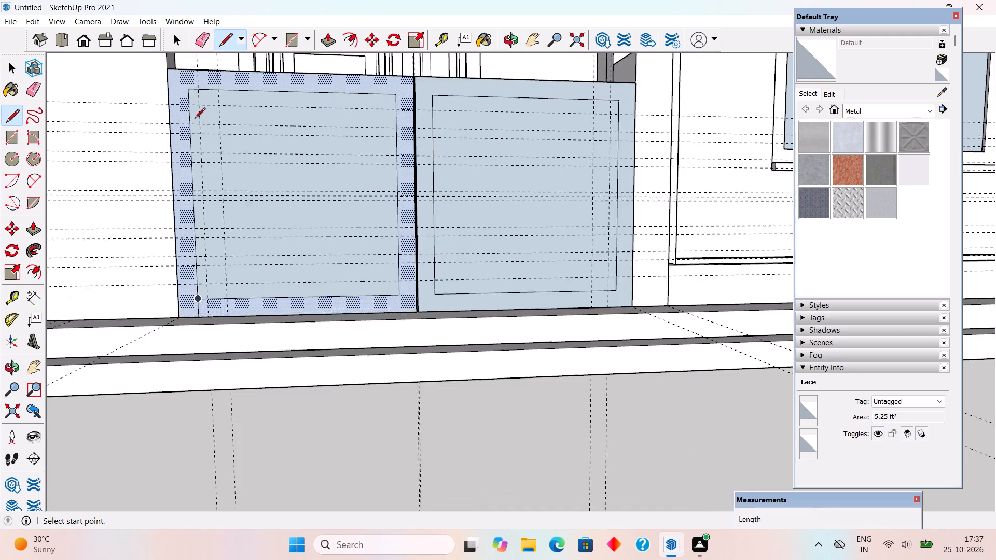
{"action": "scroll", "coordinate": [196, 71], "scroll_direction": "up", "scroll_amount": 5}
{"action": "scroll", "coordinate": [190, 124], "scroll_direction": "up", "scroll_amount": 3}
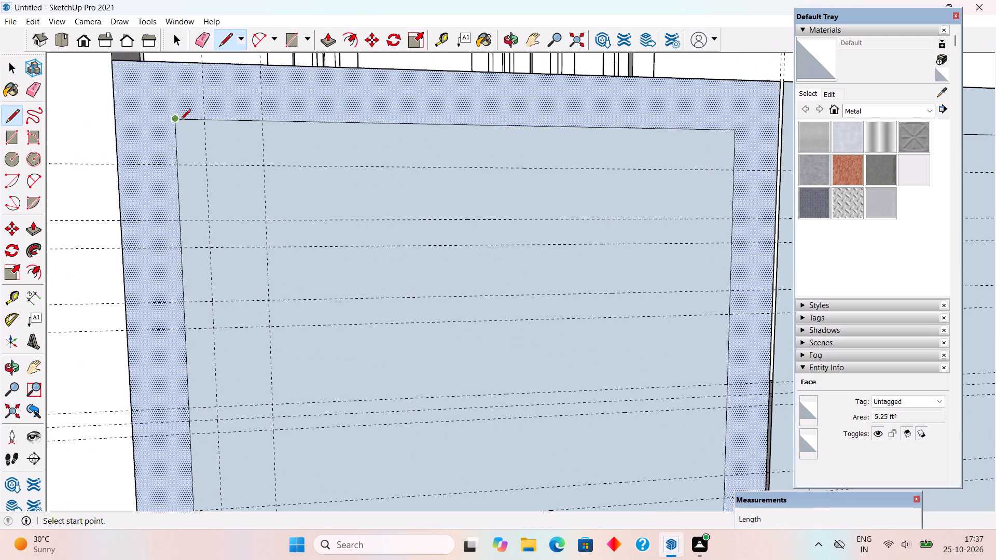
{"action": "left_click", "coordinate": [180, 121]}
{"action": "left_click", "coordinate": [170, 62]}
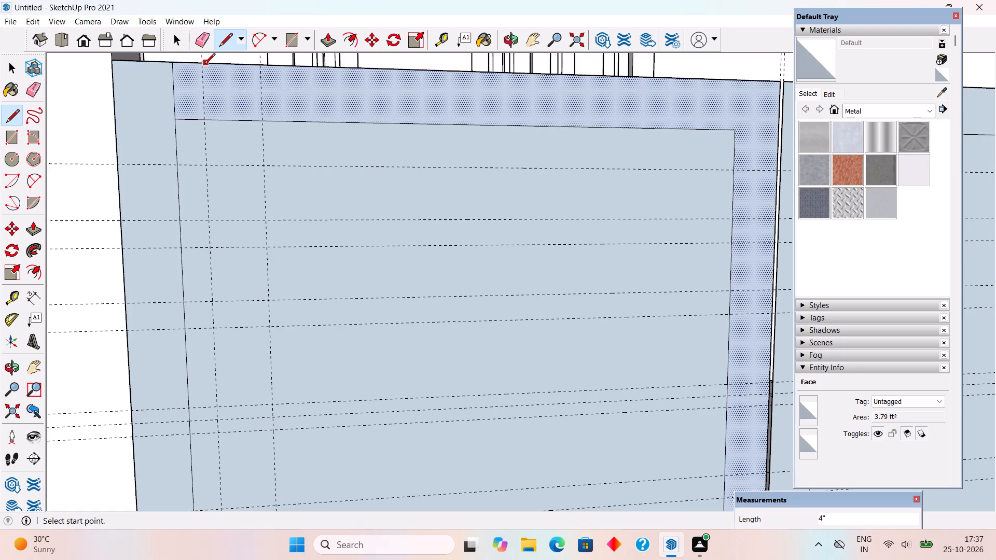
Draw a full-height line on the left leaf along the vertical guide nearest the outline's outer side.
{"action": "left_click", "coordinate": [204, 65]}
{"action": "scroll", "coordinate": [204, 115], "scroll_direction": "down", "scroll_amount": 11}
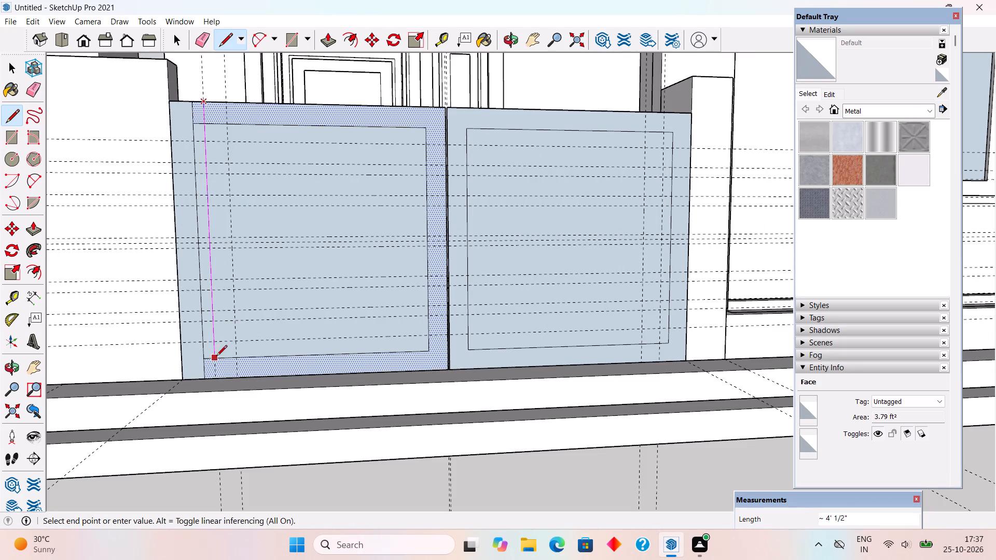
{"action": "left_click", "coordinate": [215, 375]}
Mirror these verticals on the right leaf: extend the outline's outer side 4" to both edges and trace the nearest vertical guide full height.
{"action": "scroll", "coordinate": [215, 375], "scroll_direction": "down", "scroll_amount": 3}
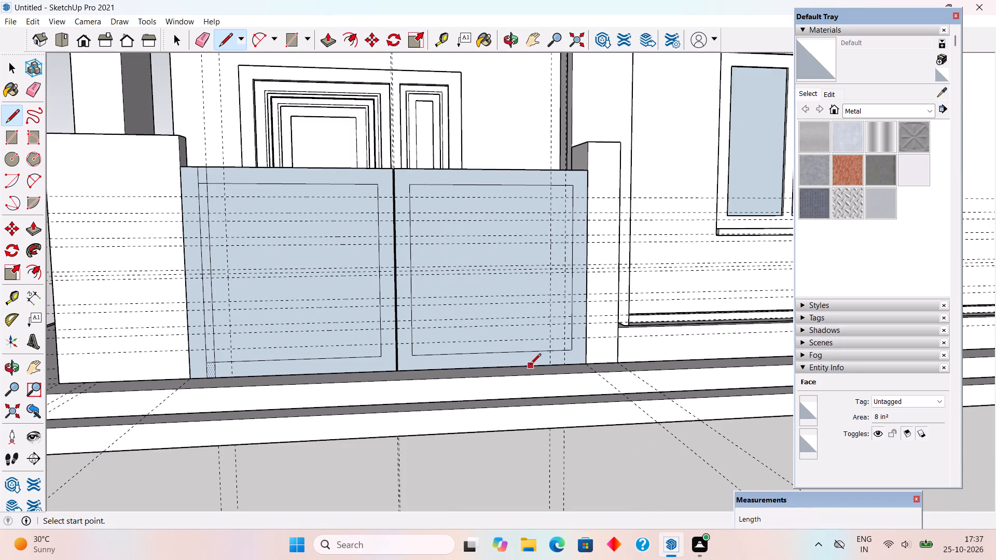
{"action": "scroll", "coordinate": [603, 343], "scroll_direction": "up", "scroll_amount": 4}
{"action": "scroll", "coordinate": [559, 381], "scroll_direction": "up", "scroll_amount": 3}
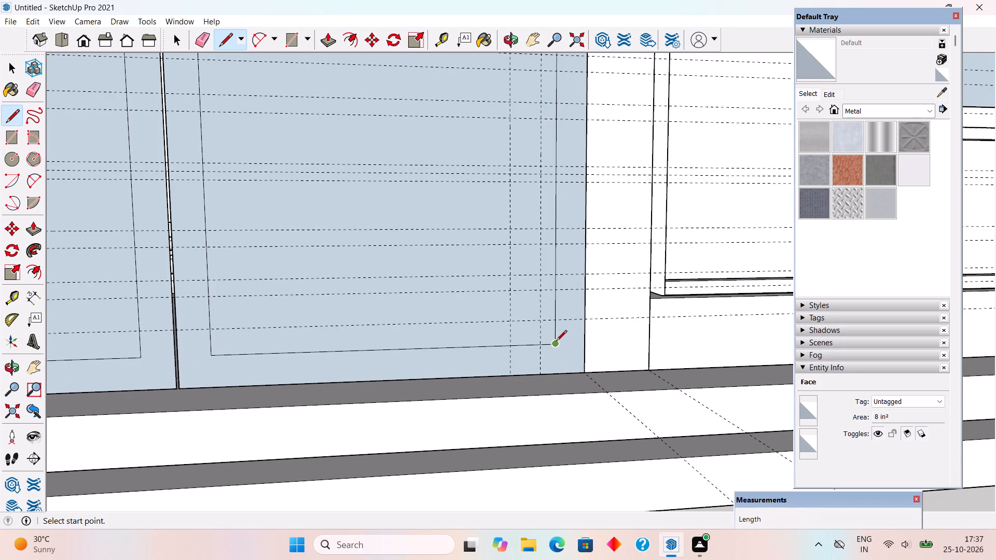
{"action": "left_click", "coordinate": [556, 342]}
{"action": "left_click", "coordinate": [554, 373]}
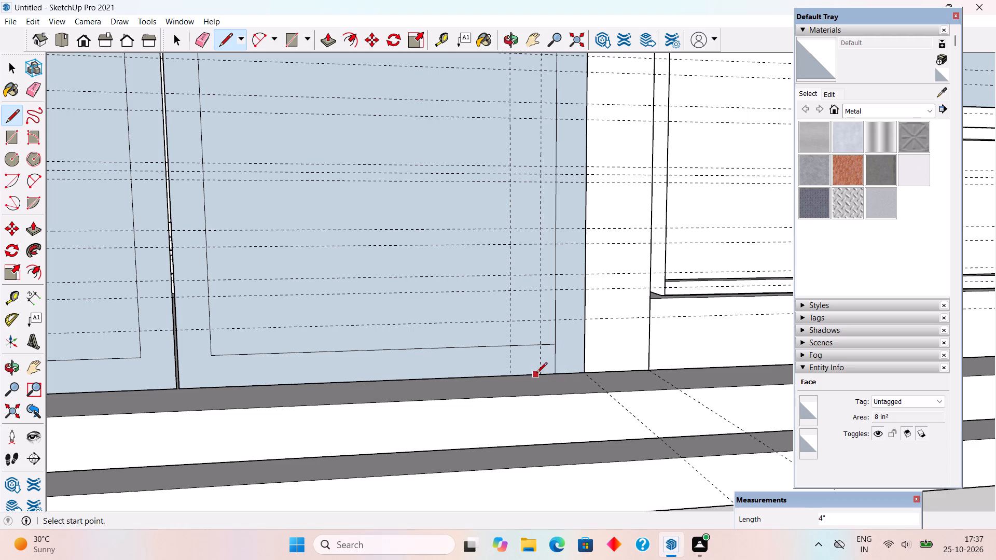
{"action": "left_click", "coordinate": [541, 374]}
{"action": "scroll", "coordinate": [539, 359], "scroll_direction": "down", "scroll_amount": 9}
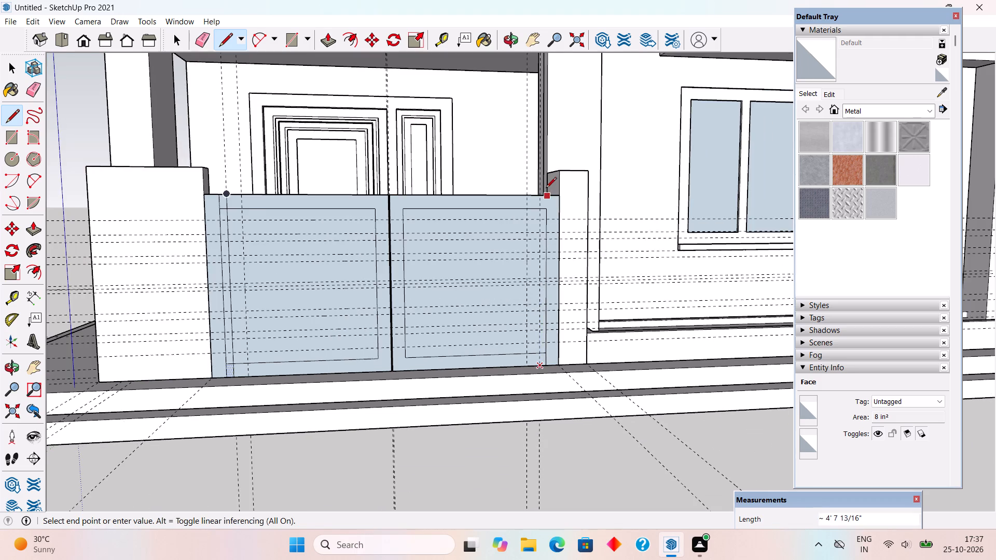
{"action": "scroll", "coordinate": [546, 189], "scroll_direction": "up", "scroll_amount": 7}
{"action": "left_click", "coordinate": [540, 198]}
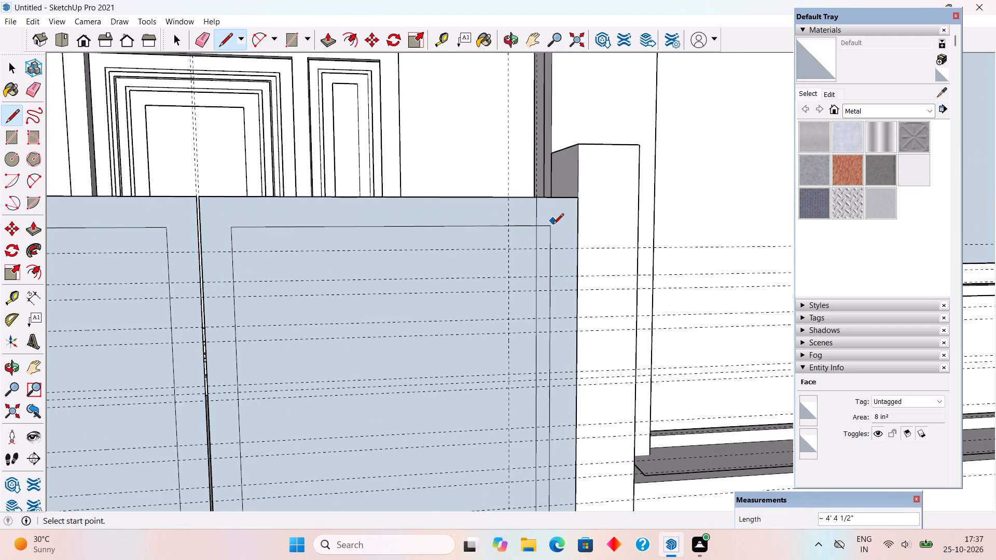
{"action": "left_click", "coordinate": [553, 227]}
{"action": "left_click", "coordinate": [551, 198]}
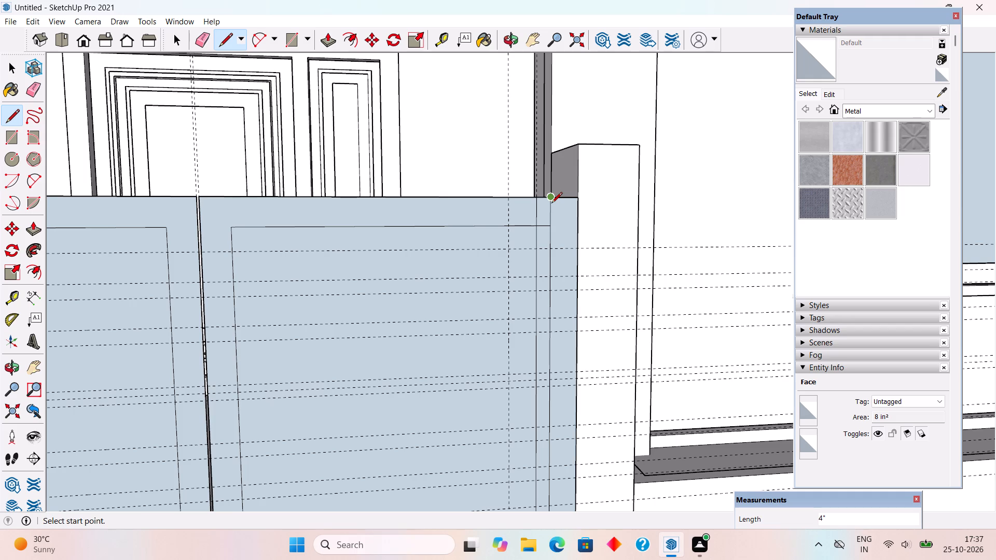
Draw full-height lines about 4' 4 1/2" long along the inner vertical guide on the right leaf and on the left leaf.
{"action": "scroll", "coordinate": [550, 204], "scroll_direction": "down", "scroll_amount": 3}
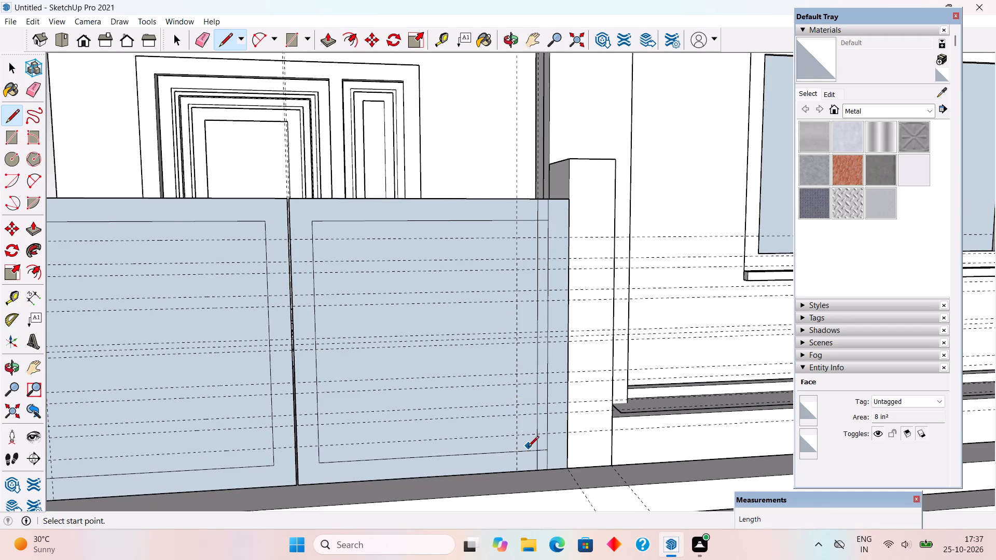
{"action": "left_click", "coordinate": [517, 472]}
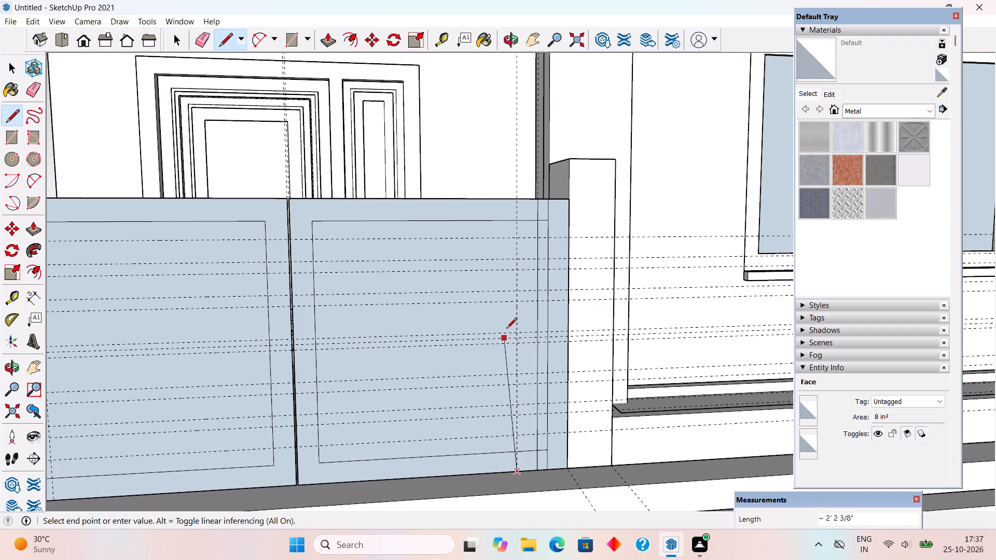
{"action": "left_click", "coordinate": [517, 199]}
{"action": "scroll", "coordinate": [519, 205], "scroll_direction": "down", "scroll_amount": 3}
{"action": "scroll", "coordinate": [519, 205], "scroll_direction": "up", "scroll_amount": 1}
{"action": "scroll", "coordinate": [519, 205], "scroll_direction": "down", "scroll_amount": 2}
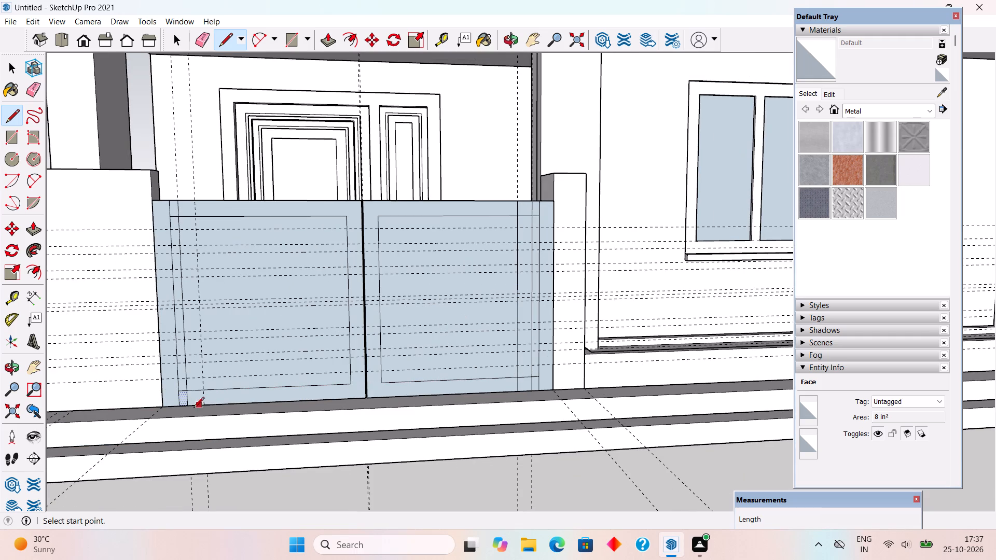
{"action": "left_click", "coordinate": [204, 407]}
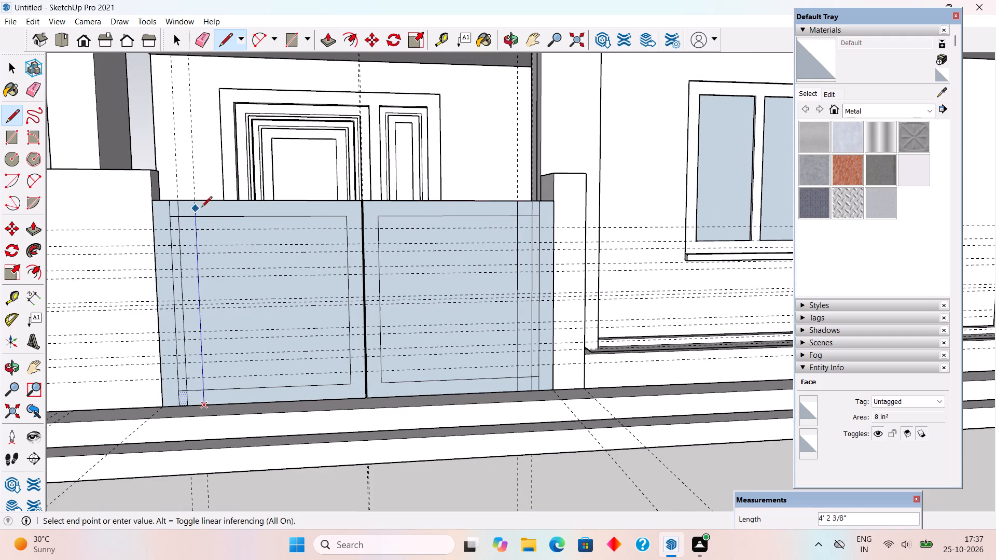
{"action": "left_click", "coordinate": [197, 197]}
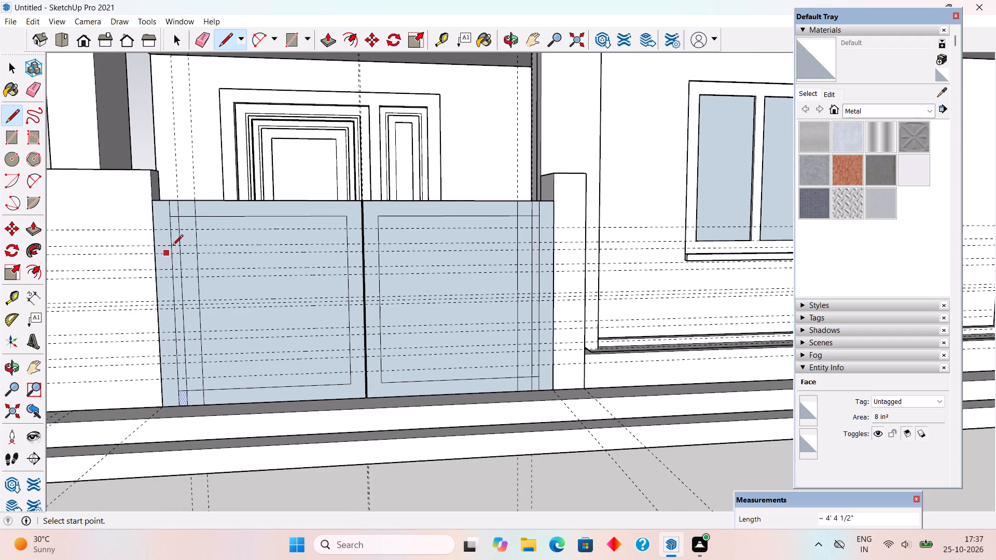
Draw a 3' 5" line on the left leaf along the topmost horizontal guide, from the nearest inner vertical line to the inner outline's far side.
{"action": "scroll", "coordinate": [172, 246], "scroll_direction": "up", "scroll_amount": 7}
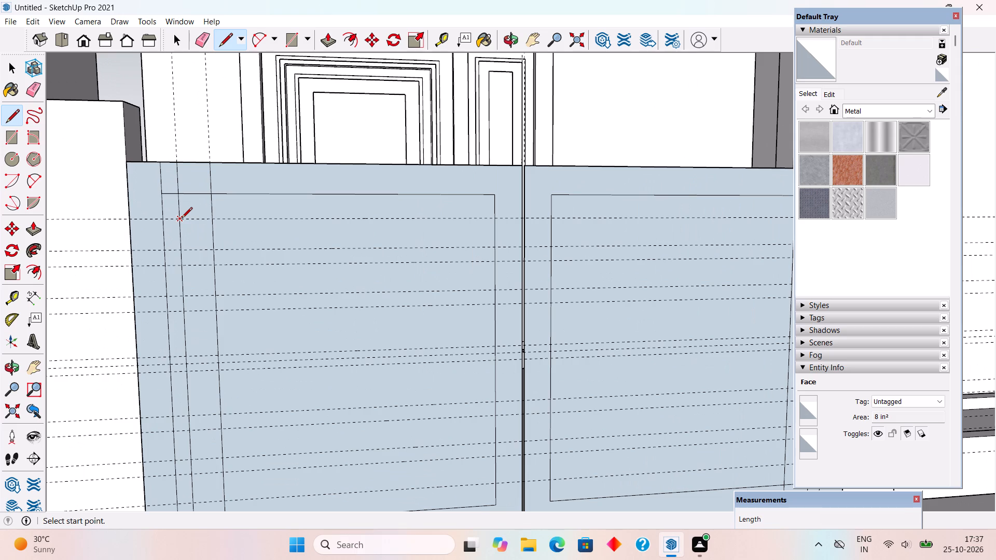
{"action": "left_click", "coordinate": [182, 219]}
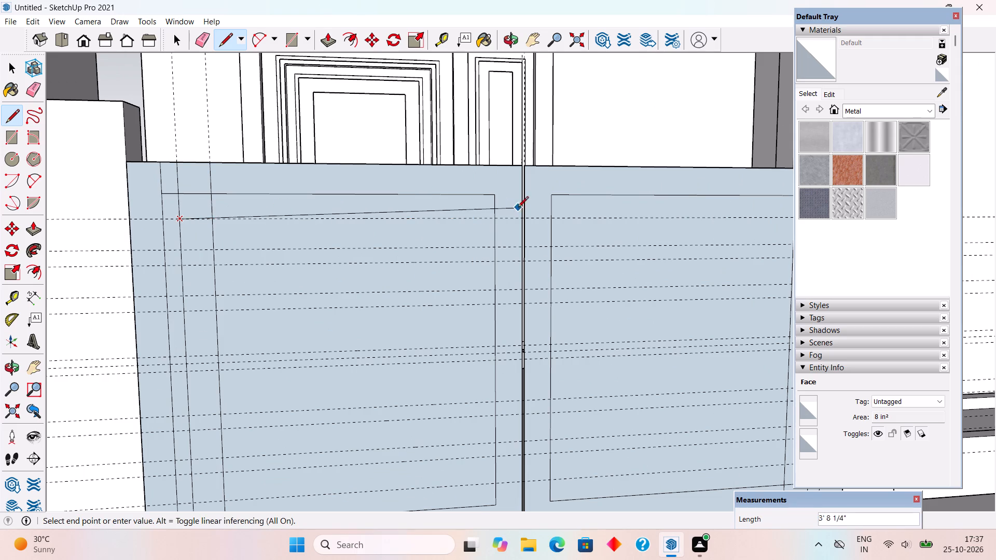
{"action": "left_click", "coordinate": [494, 217]}
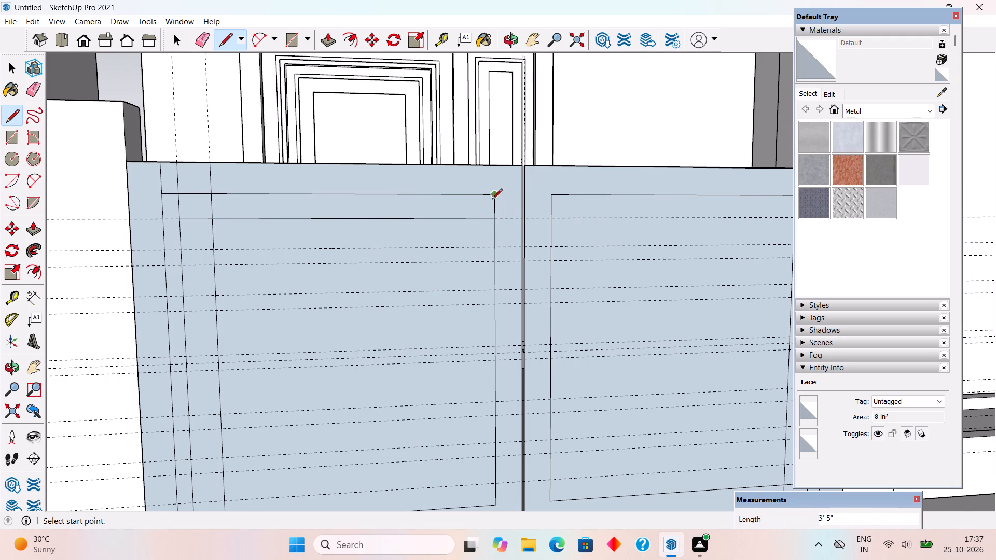
Draw 3' 7" lines across the left leaf's inner outline along the second to fifth horizontal guides from the top.
{"action": "scroll", "coordinate": [286, 254], "scroll_direction": "down", "scroll_amount": 1}
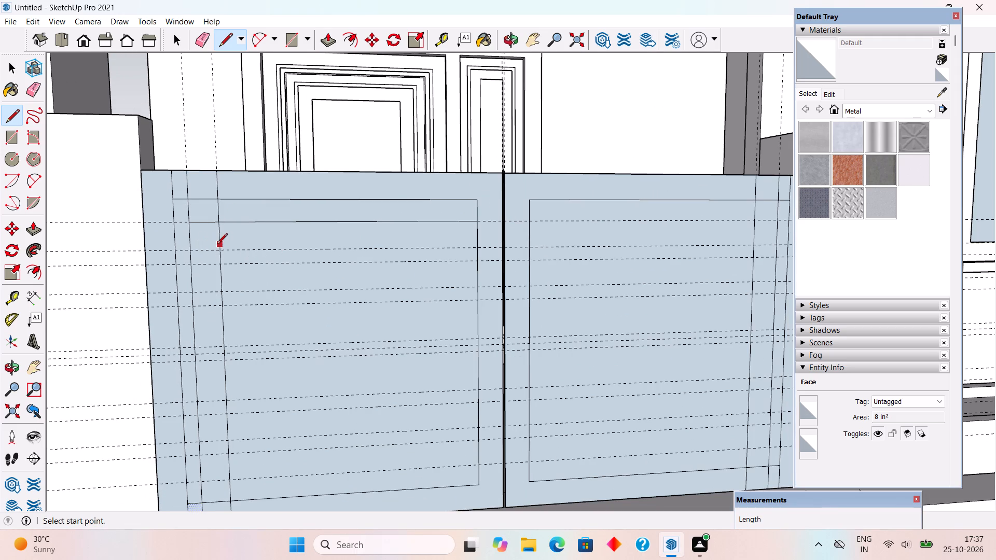
{"action": "left_click", "coordinate": [177, 251]}
{"action": "left_click", "coordinate": [475, 247]}
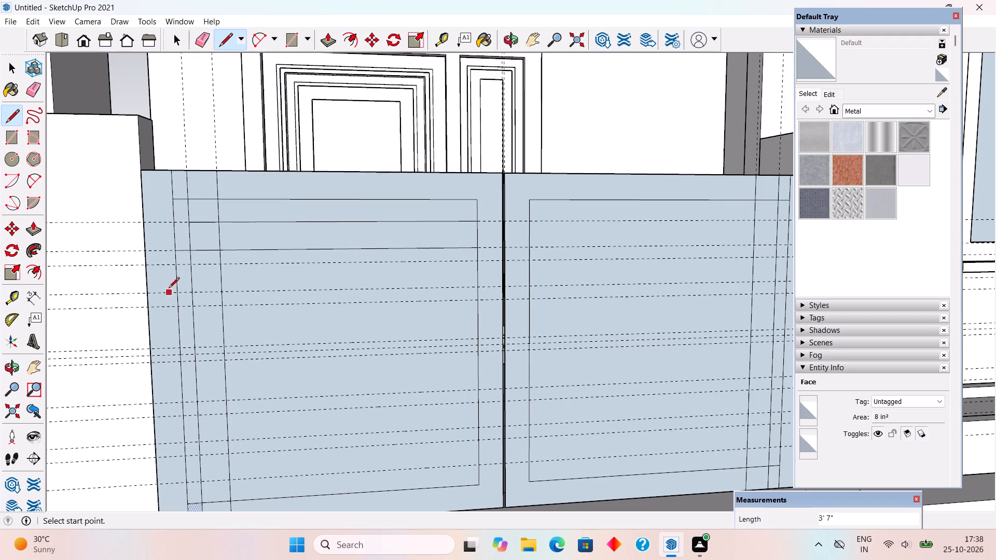
{"action": "left_click", "coordinate": [177, 264]}
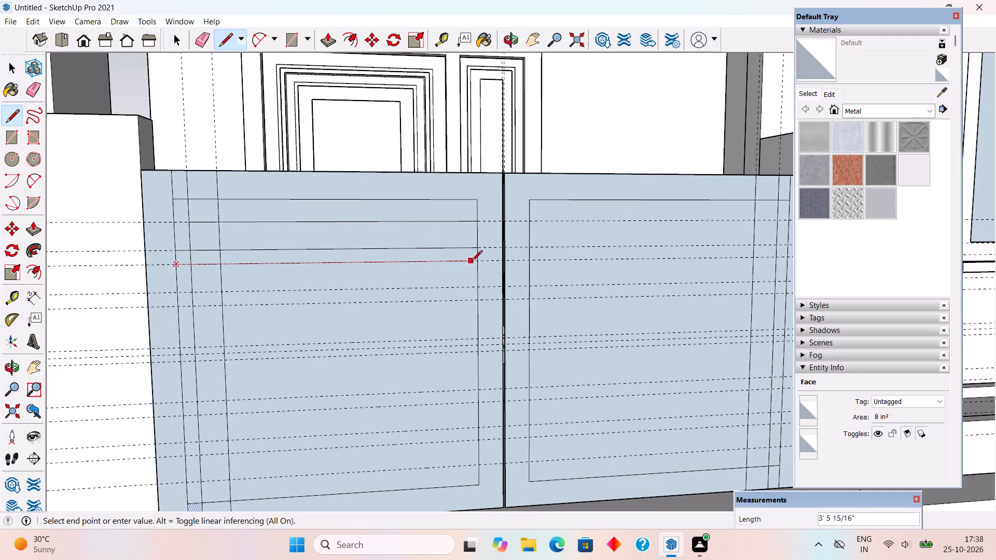
{"action": "left_click", "coordinate": [481, 262]}
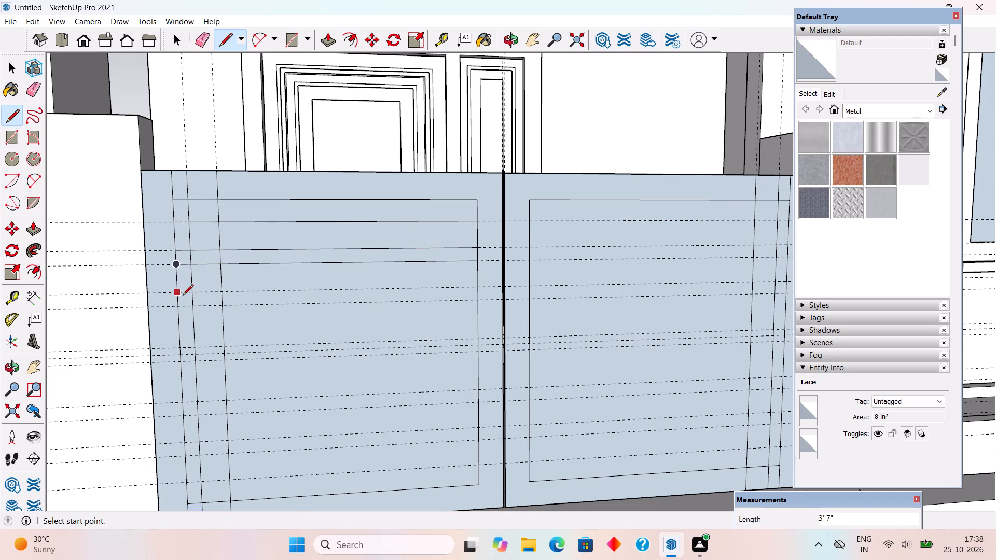
{"action": "left_click", "coordinate": [183, 296]}
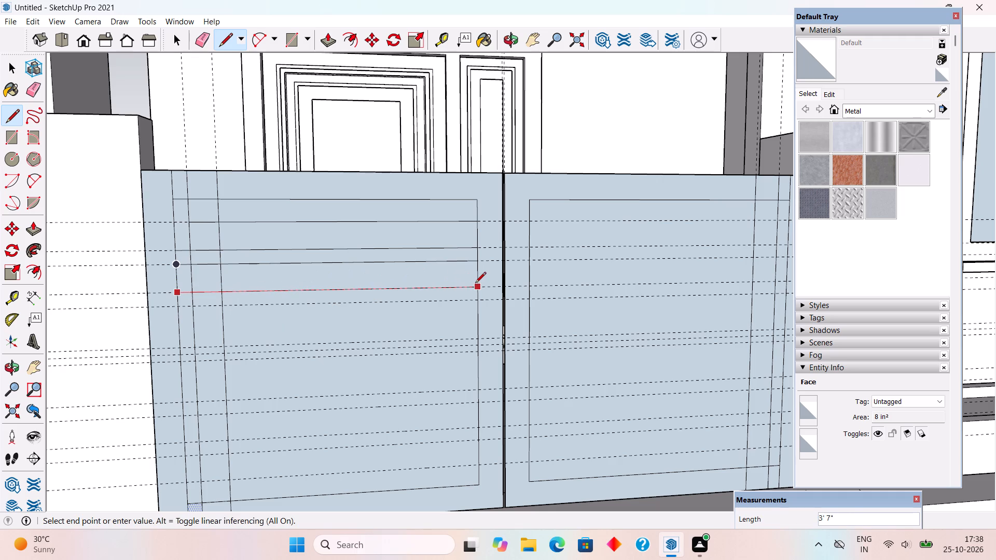
{"action": "left_click", "coordinate": [475, 284]}
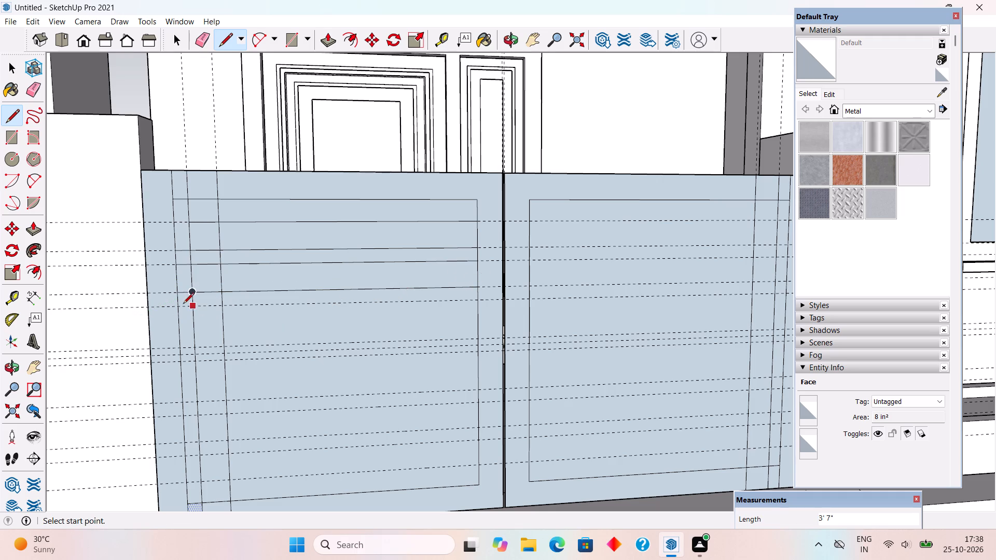
{"action": "left_click", "coordinate": [183, 304]}
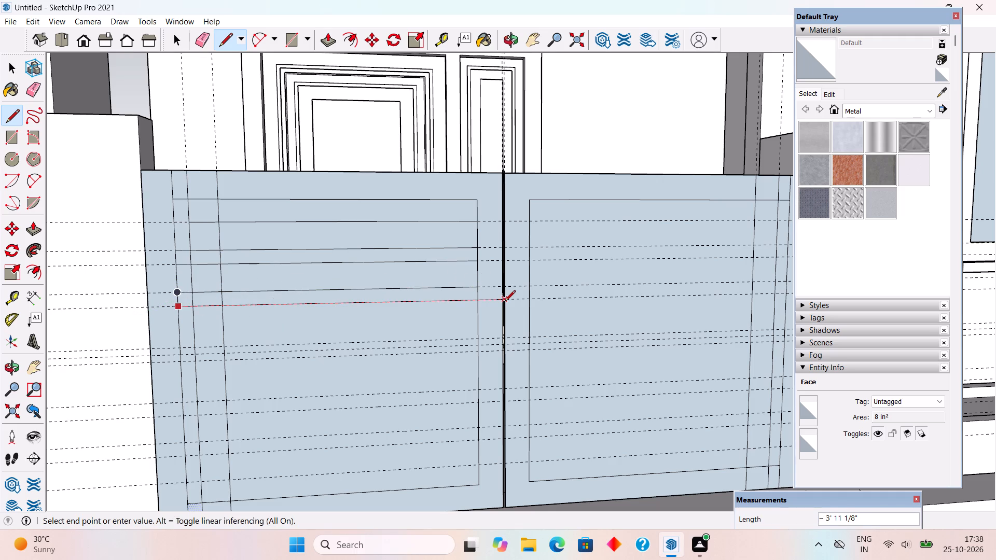
{"action": "left_click", "coordinate": [478, 296]}
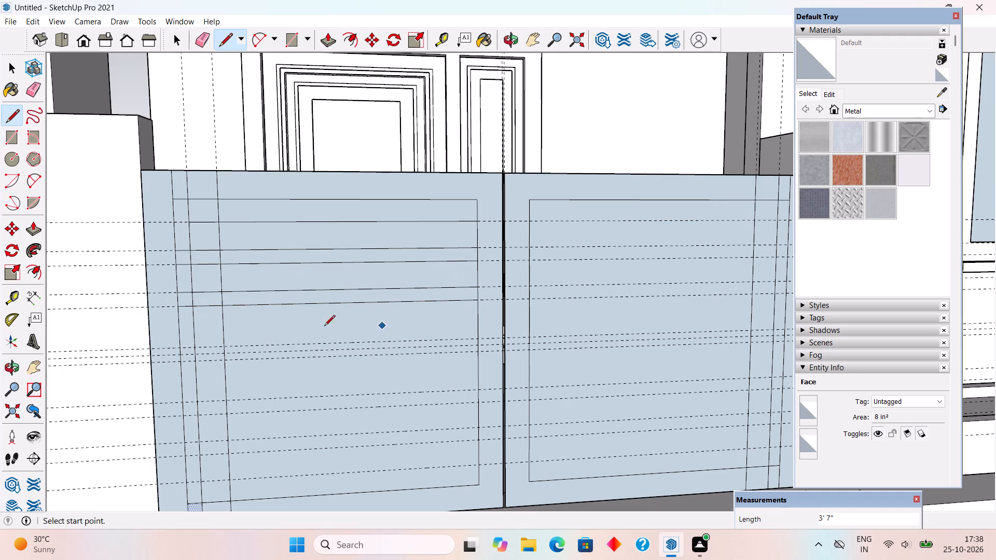
Draw 3' 7" lines across the left leaf's inner outline along the guides just above and below the central horizontal guide.
{"action": "left_click", "coordinate": [181, 349]}
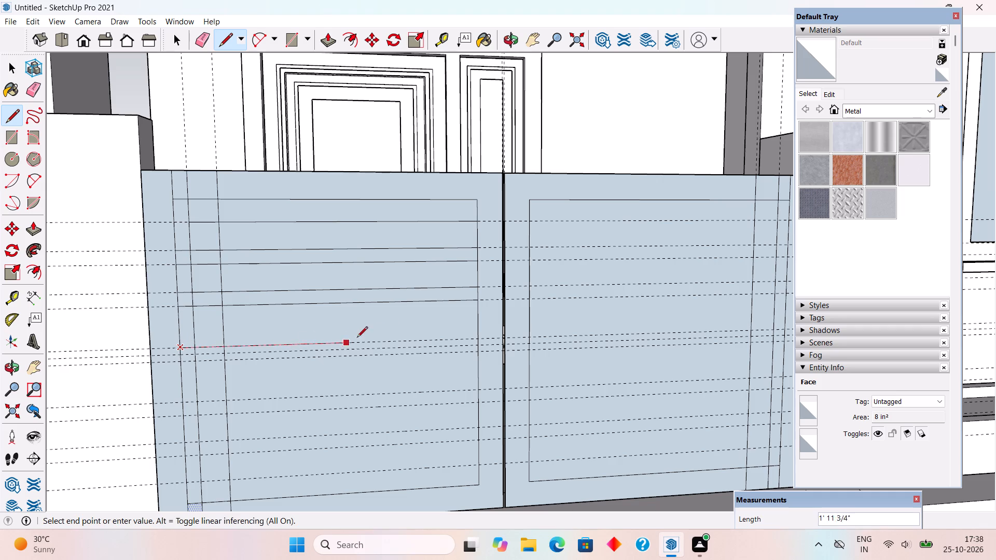
{"action": "left_click", "coordinate": [480, 334]}
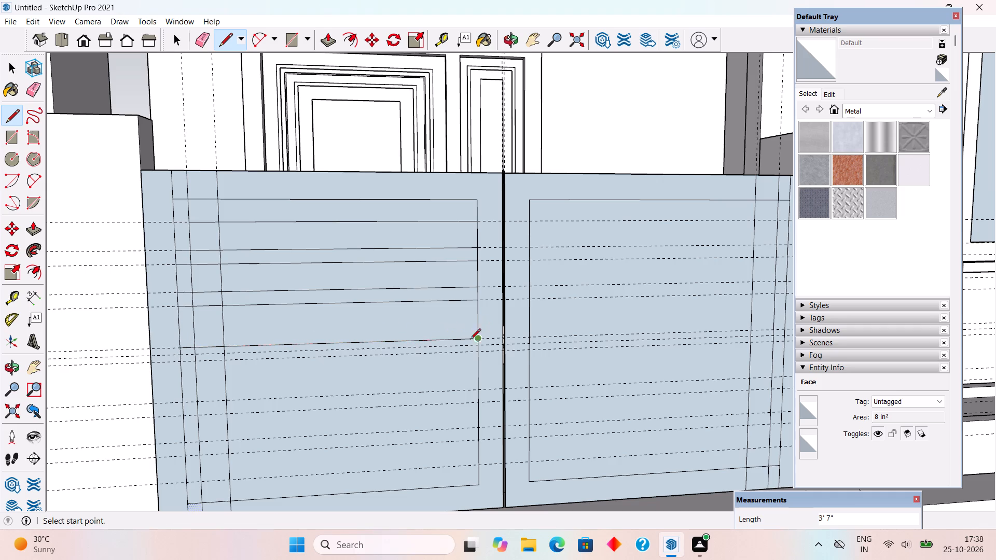
{"action": "left_click", "coordinate": [179, 365]}
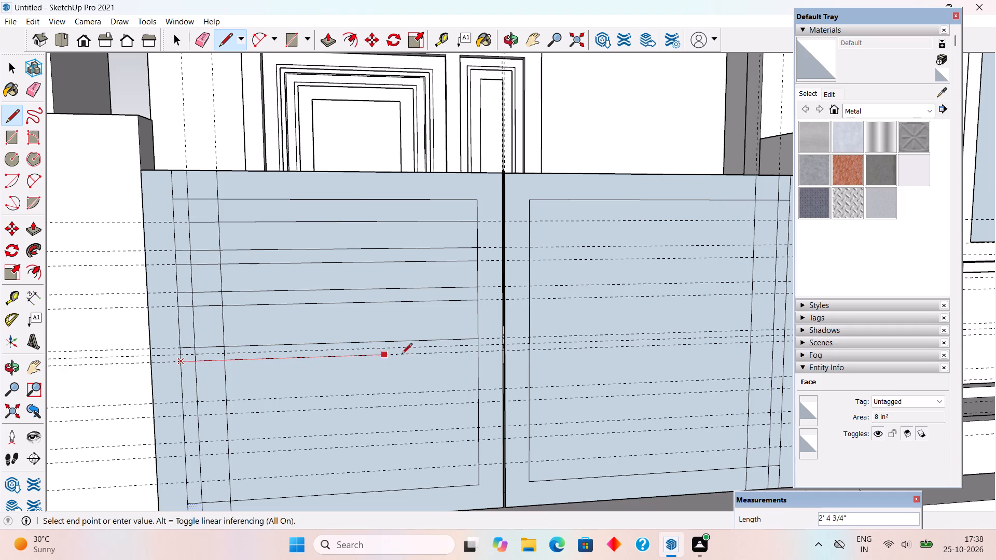
{"action": "left_click", "coordinate": [480, 349]}
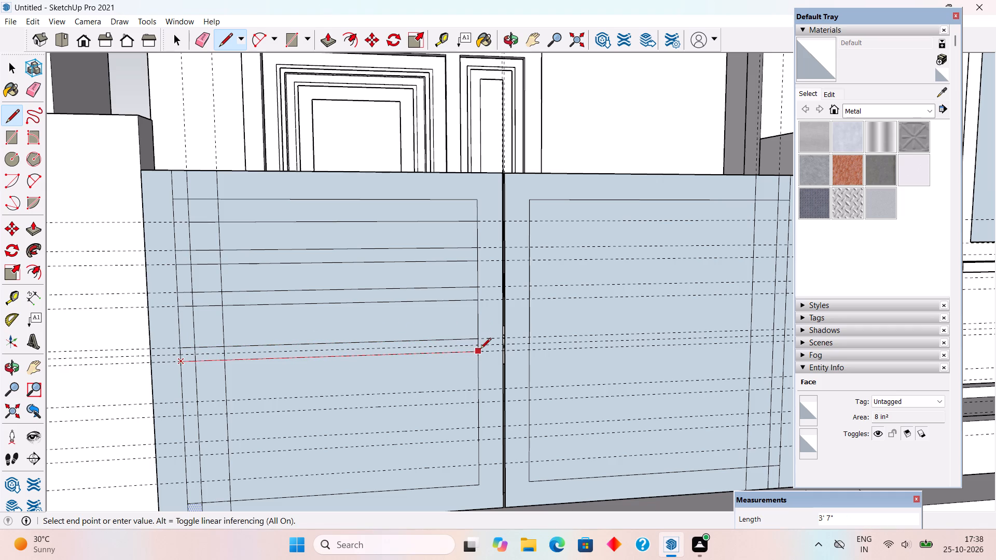
Draw lines 3' 7" long across the left leaf's inner outline along the five lowest horizontal guides.
{"action": "left_click", "coordinate": [183, 402]}
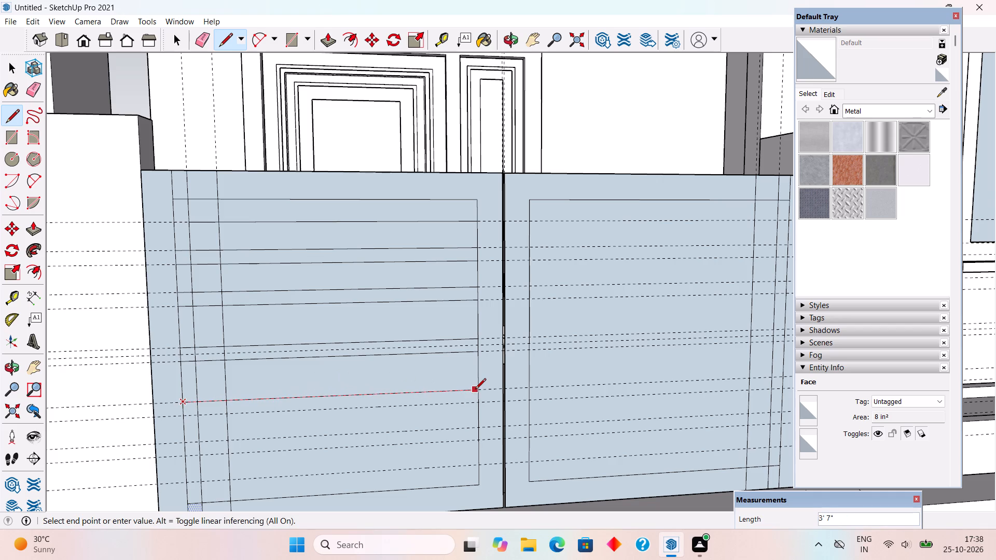
{"action": "left_click", "coordinate": [475, 390]}
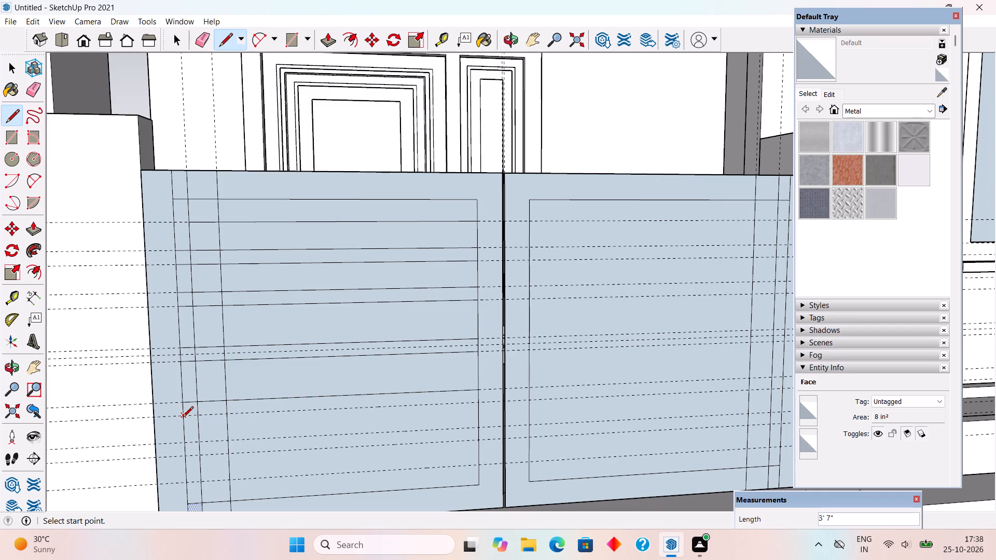
{"action": "left_click", "coordinate": [183, 418]}
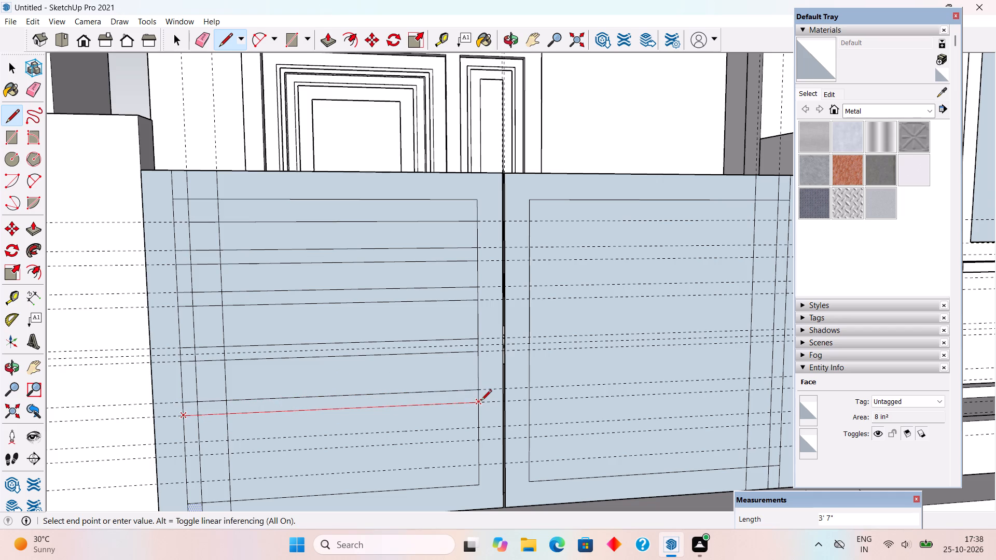
{"action": "left_click", "coordinate": [481, 401]}
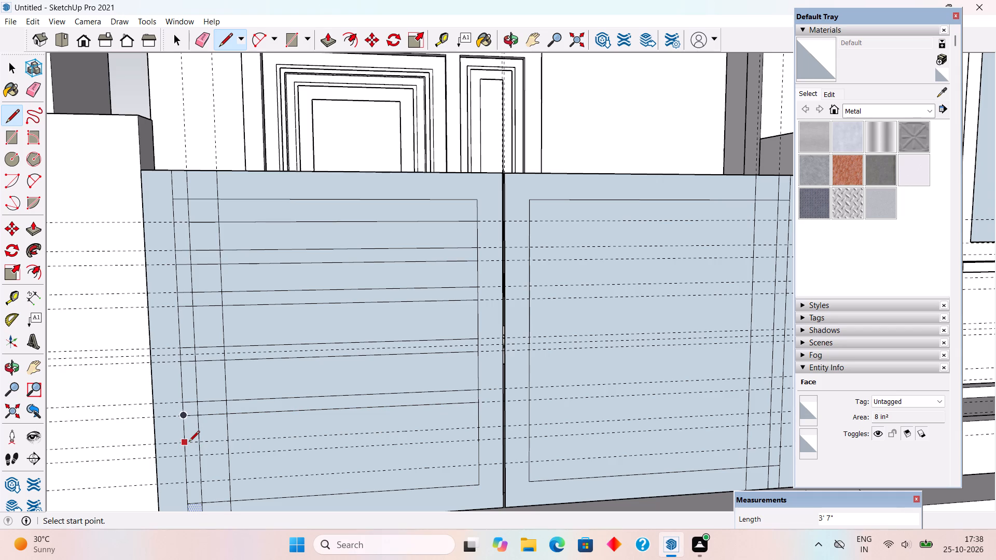
{"action": "left_click", "coordinate": [189, 442]}
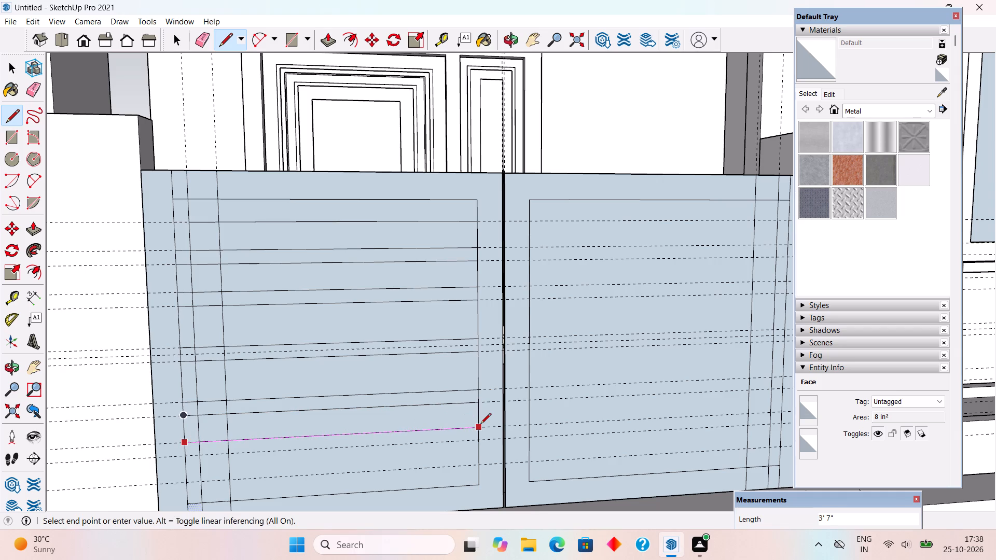
{"action": "left_click", "coordinate": [480, 426]}
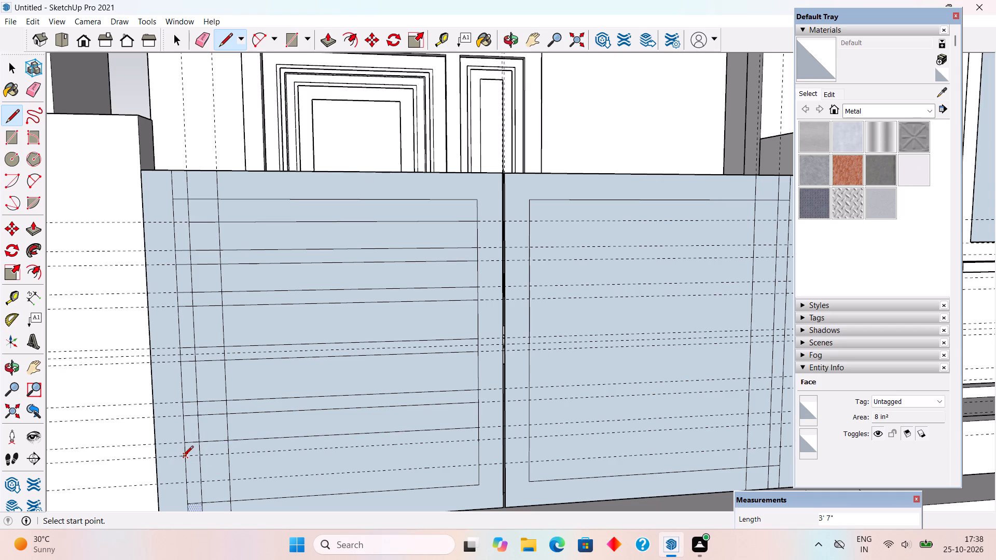
{"action": "left_click", "coordinate": [183, 457]}
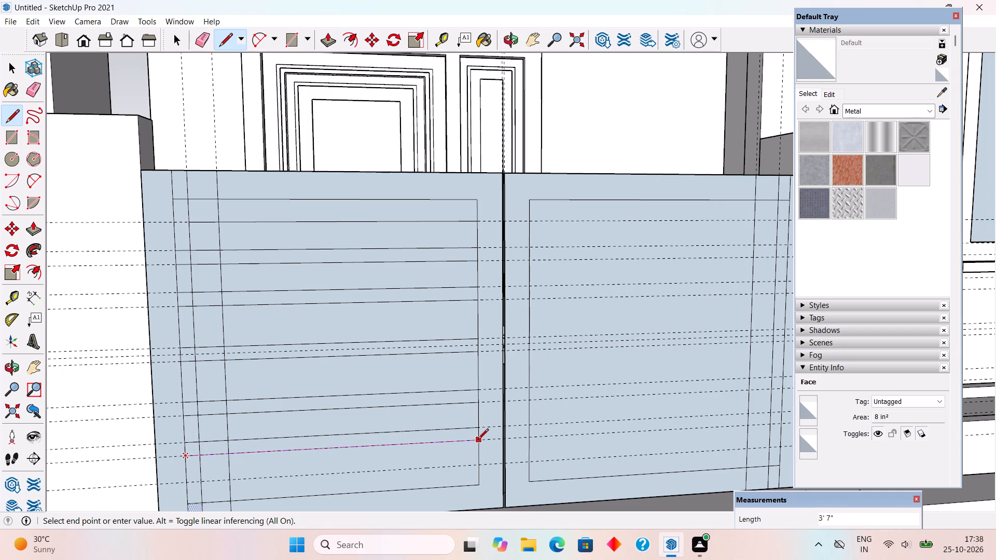
{"action": "left_click", "coordinate": [478, 440]}
{"action": "left_click", "coordinate": [189, 485]}
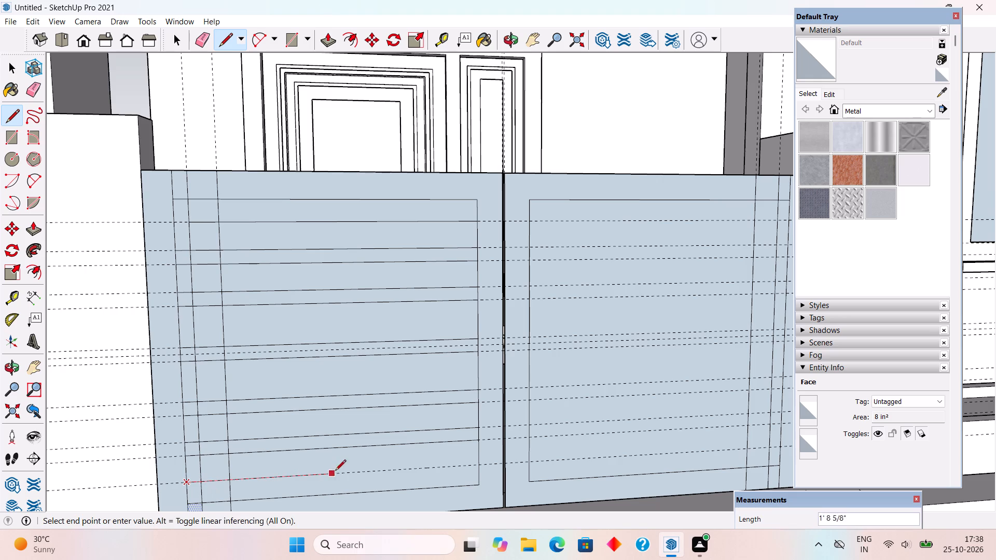
{"action": "left_click", "coordinate": [478, 461]}
Draw 3' 7" lines across the right leaf's inner outline along the five uppermost horizontal guides.
{"action": "scroll", "coordinate": [77, 441], "scroll_direction": "down", "scroll_amount": 4}
{"action": "scroll", "coordinate": [607, 474], "scroll_direction": "up", "scroll_amount": 5}
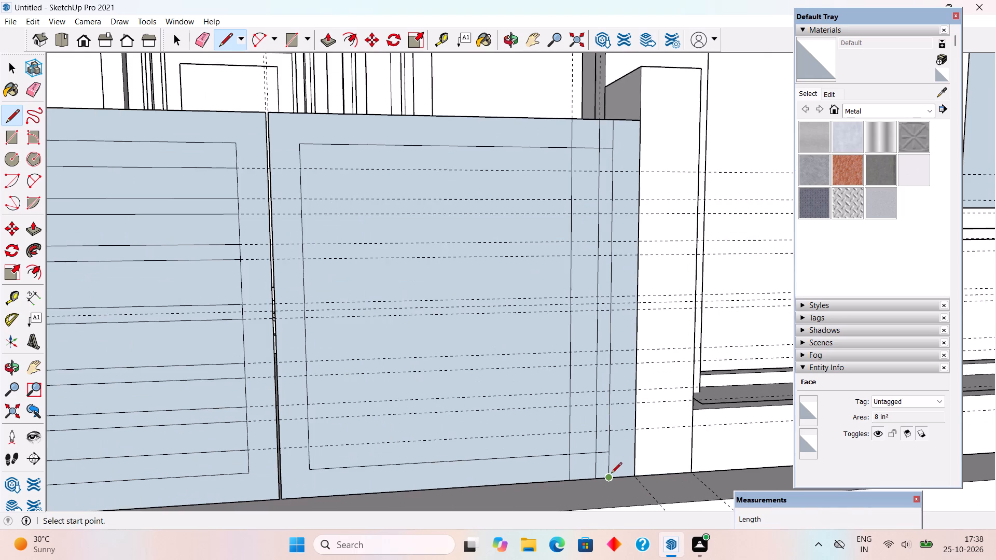
{"action": "scroll", "coordinate": [611, 474], "scroll_direction": "up", "scroll_amount": 1}
{"action": "left_click", "coordinate": [217, 91]}
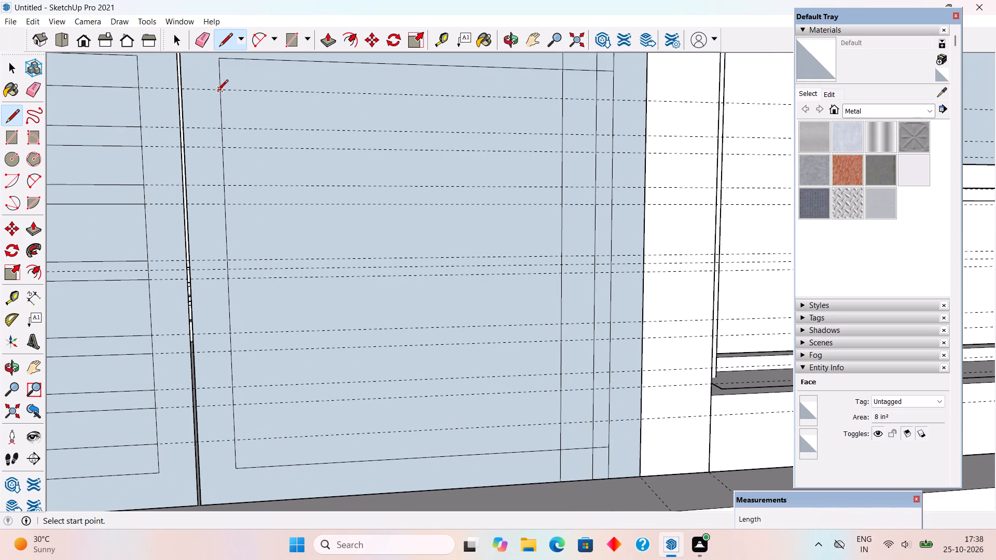
{"action": "left_click", "coordinate": [610, 97]}
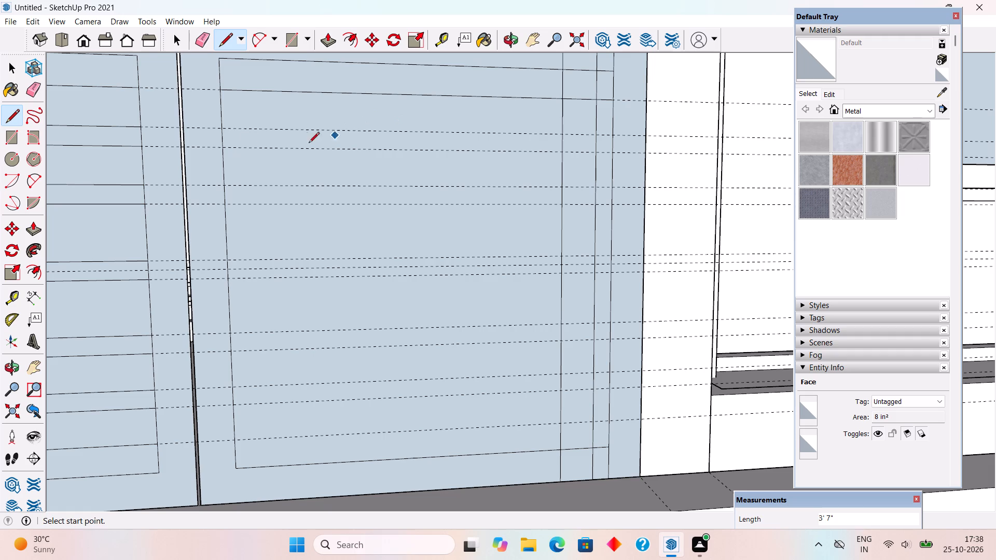
{"action": "left_click", "coordinate": [225, 125]}
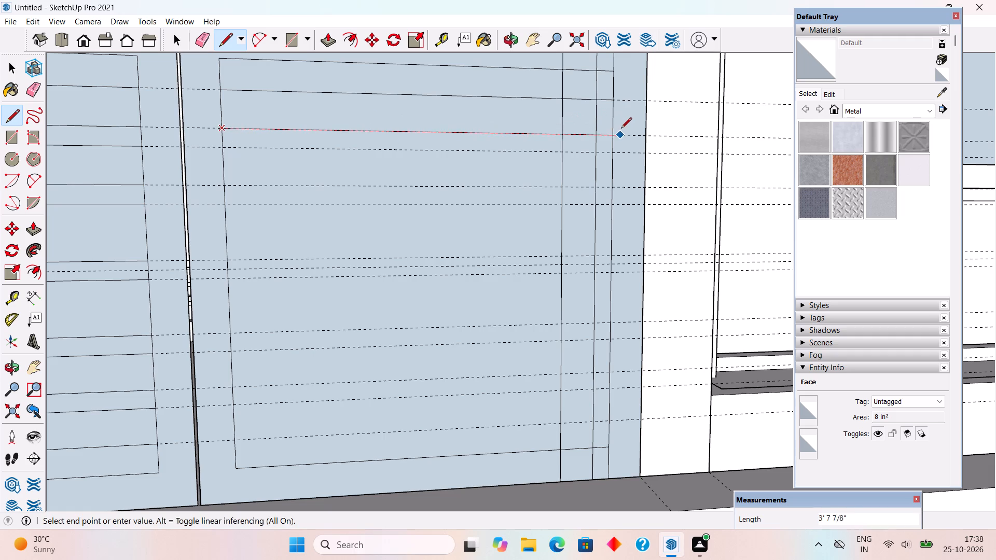
{"action": "left_click", "coordinate": [615, 137]}
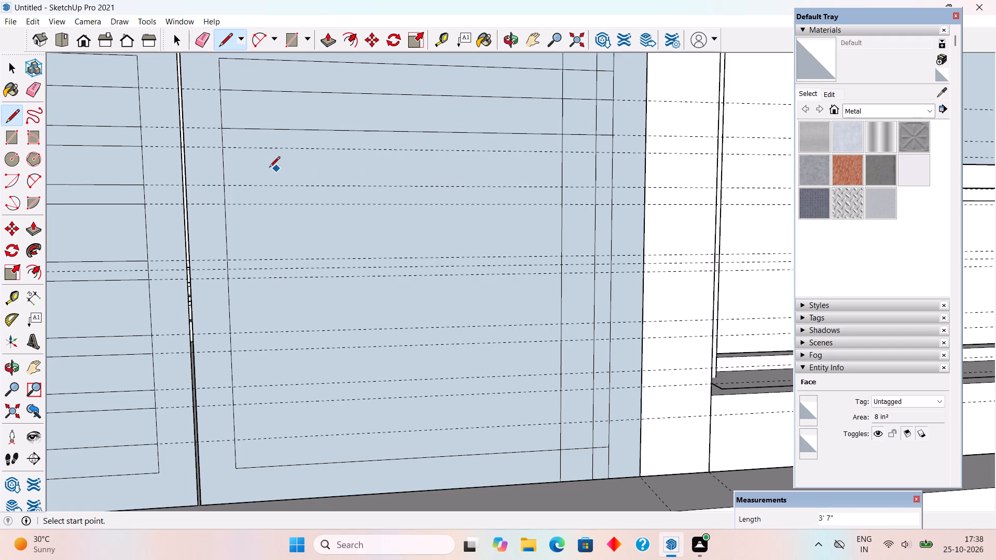
{"action": "left_click", "coordinate": [226, 144]}
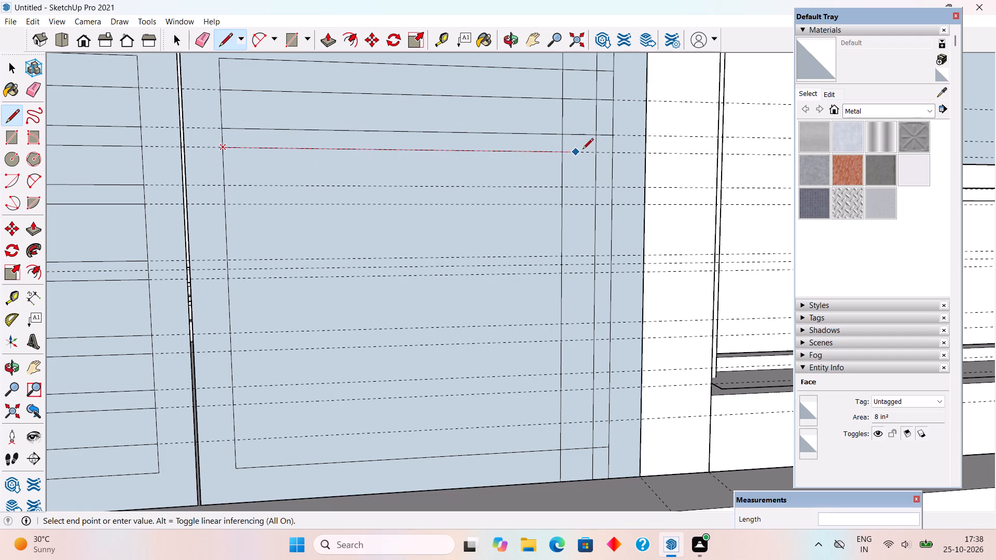
{"action": "left_click", "coordinate": [612, 154]}
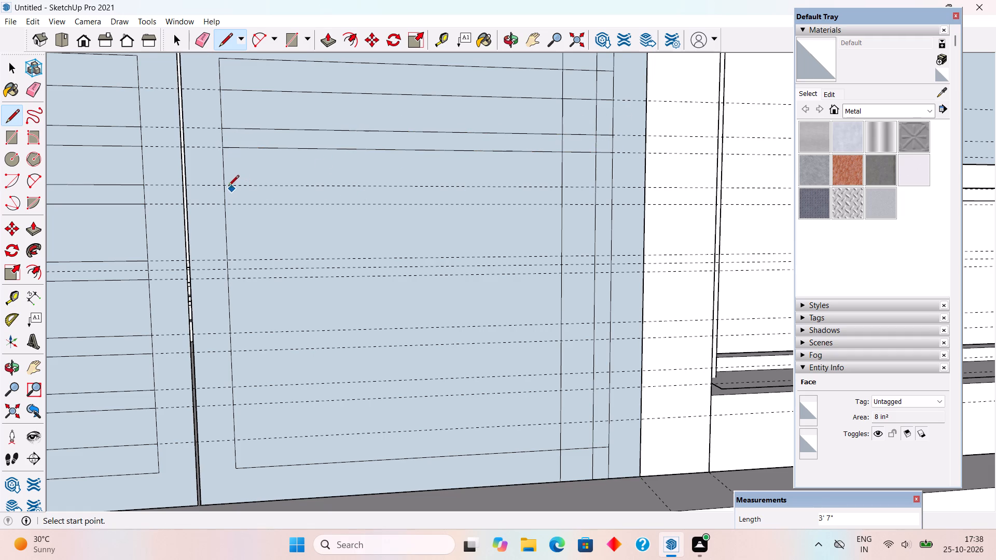
{"action": "left_click", "coordinate": [227, 185]}
{"action": "left_click", "coordinate": [613, 186]}
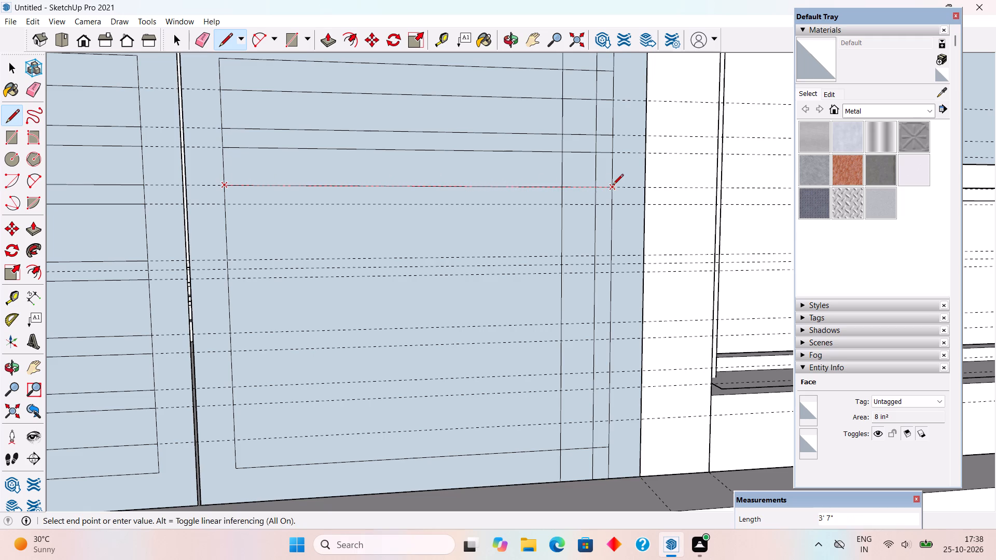
{"action": "left_click", "coordinate": [226, 201]}
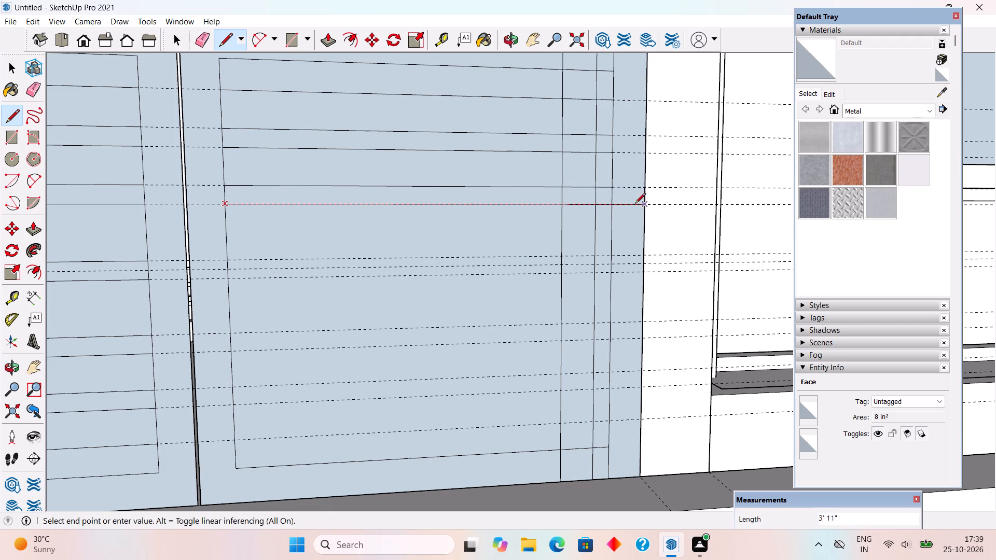
{"action": "left_click", "coordinate": [613, 205]}
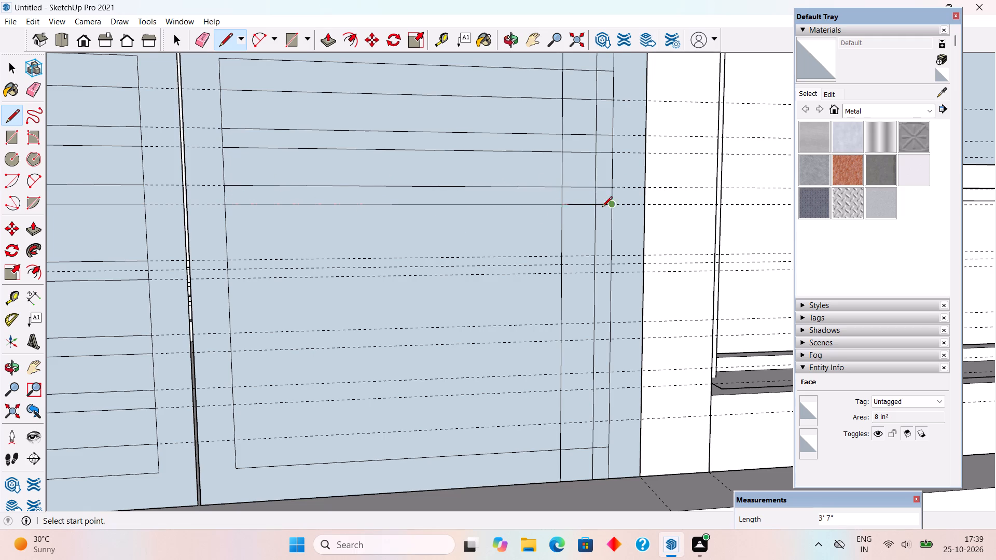
Draw 3' 7" lines across the right leaf's inner outline along the guides just above and below the central horizontal guide.
{"action": "left_click", "coordinate": [231, 257]}
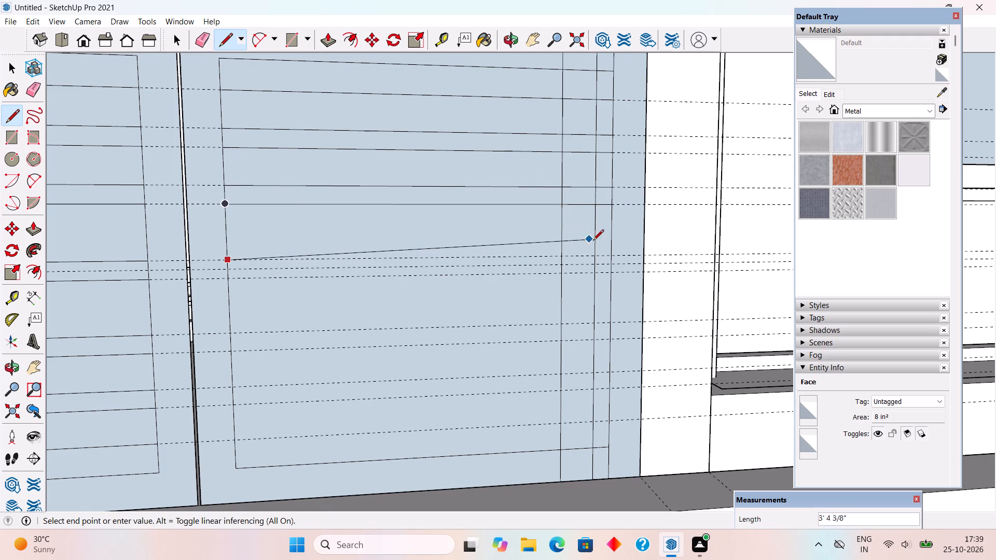
{"action": "left_click", "coordinate": [609, 254]}
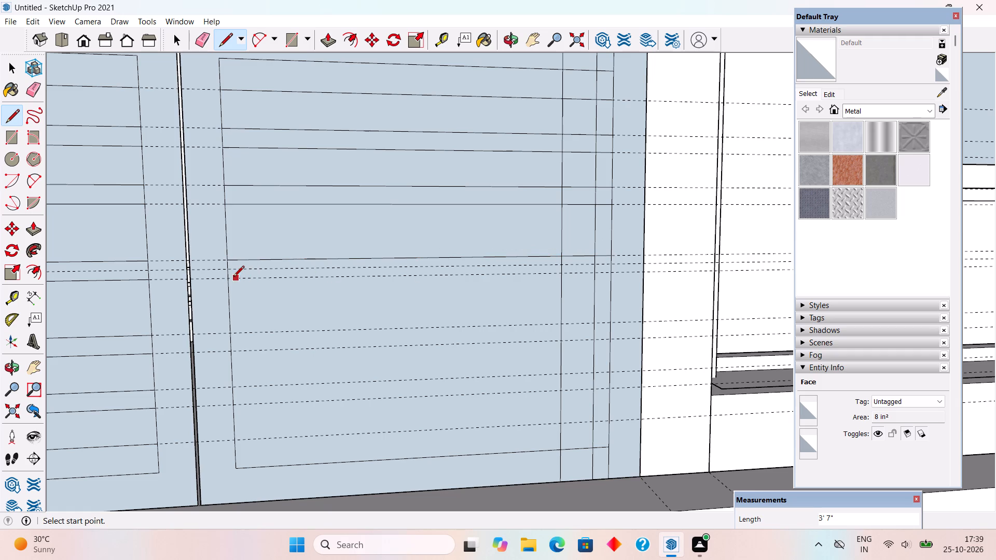
{"action": "left_click", "coordinate": [231, 278]}
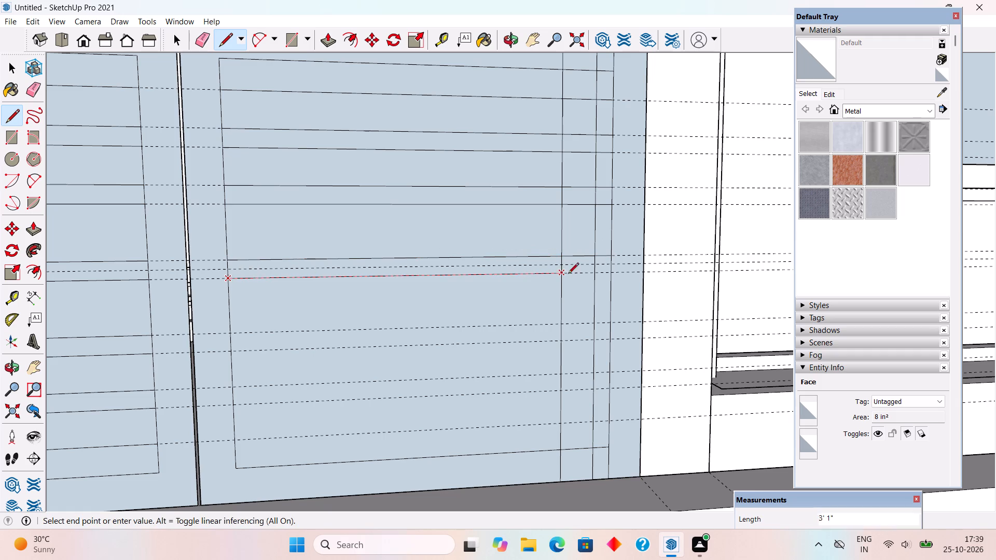
{"action": "left_click", "coordinate": [614, 273]}
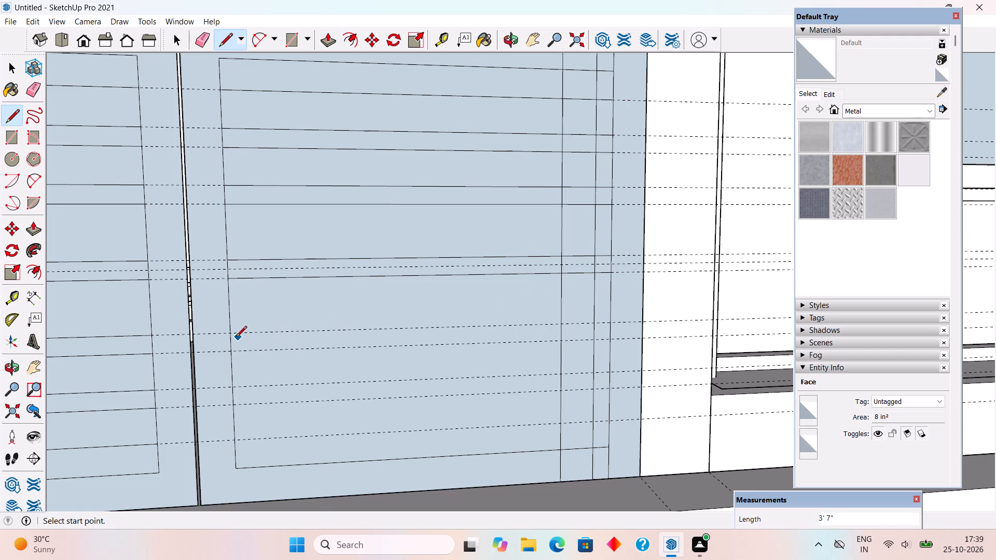
Draw 3' 7" lines across the right leaf's inner outline along the five lowest horizontal guides.
{"action": "left_click", "coordinate": [233, 334]}
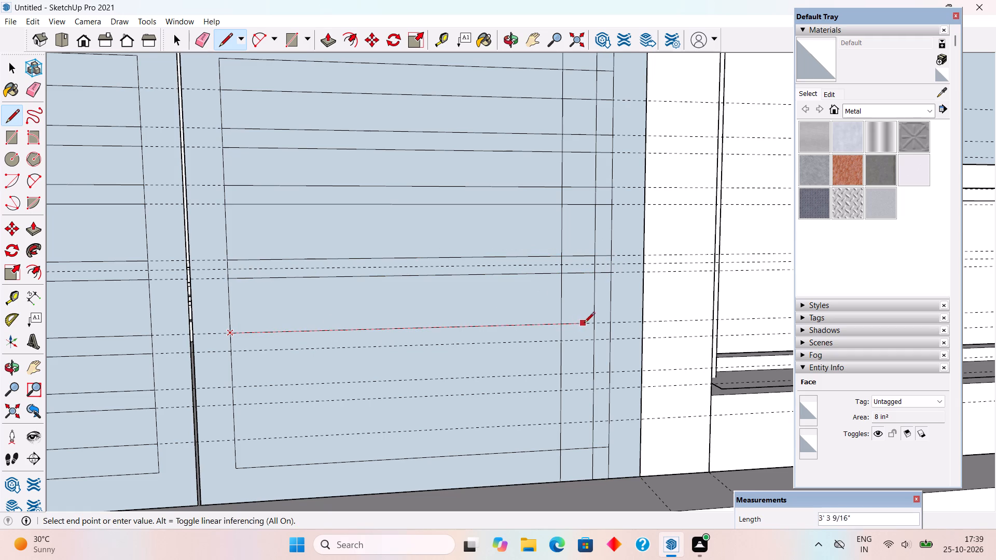
{"action": "left_click", "coordinate": [613, 320]}
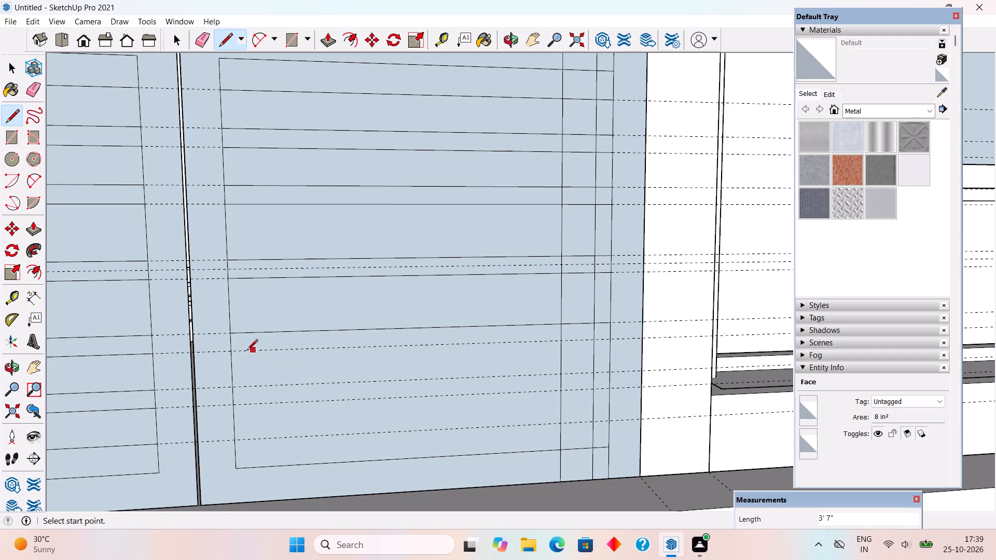
{"action": "left_click", "coordinate": [238, 349]}
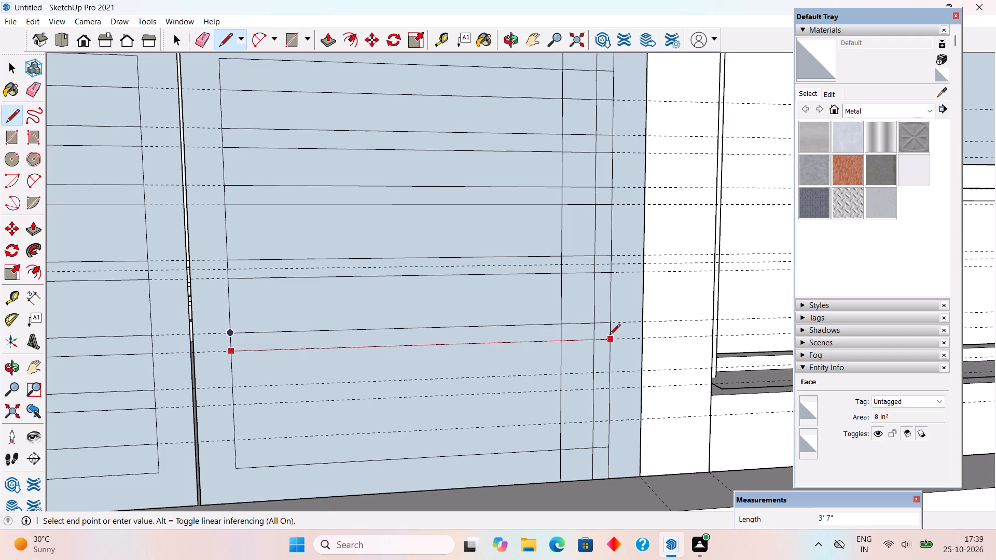
{"action": "left_click", "coordinate": [610, 335]}
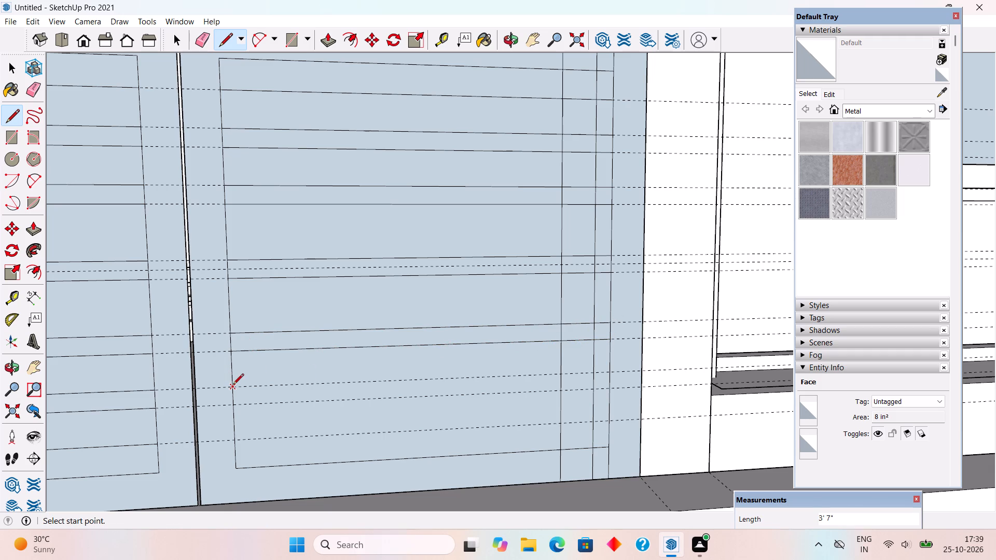
{"action": "left_click", "coordinate": [233, 385]}
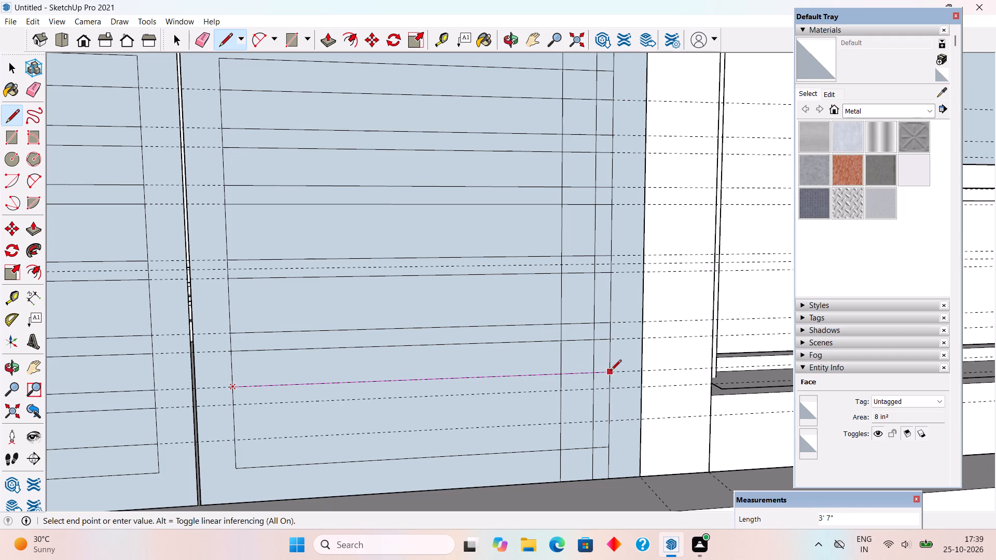
{"action": "left_click", "coordinate": [611, 371]}
{"action": "left_click", "coordinate": [233, 405]}
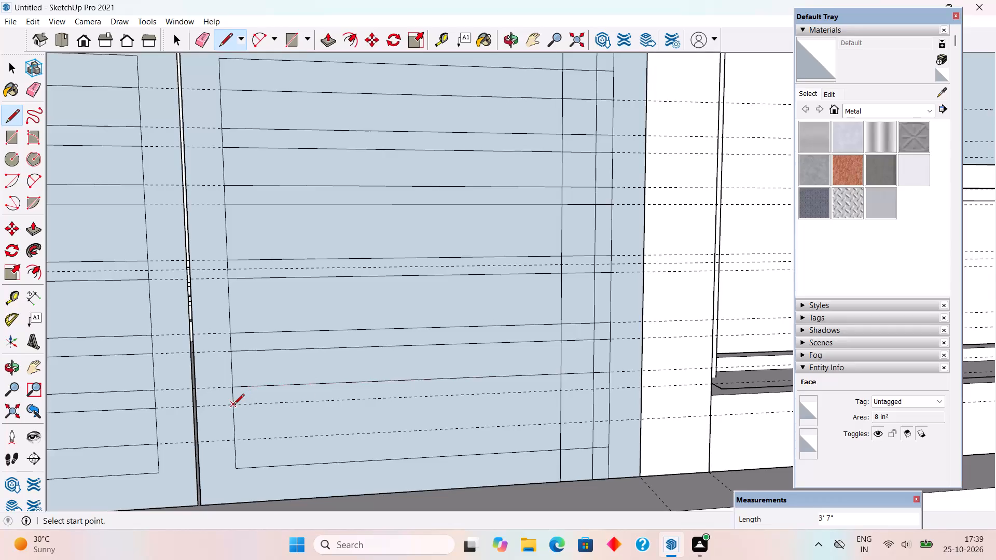
{"action": "left_click", "coordinate": [610, 386]}
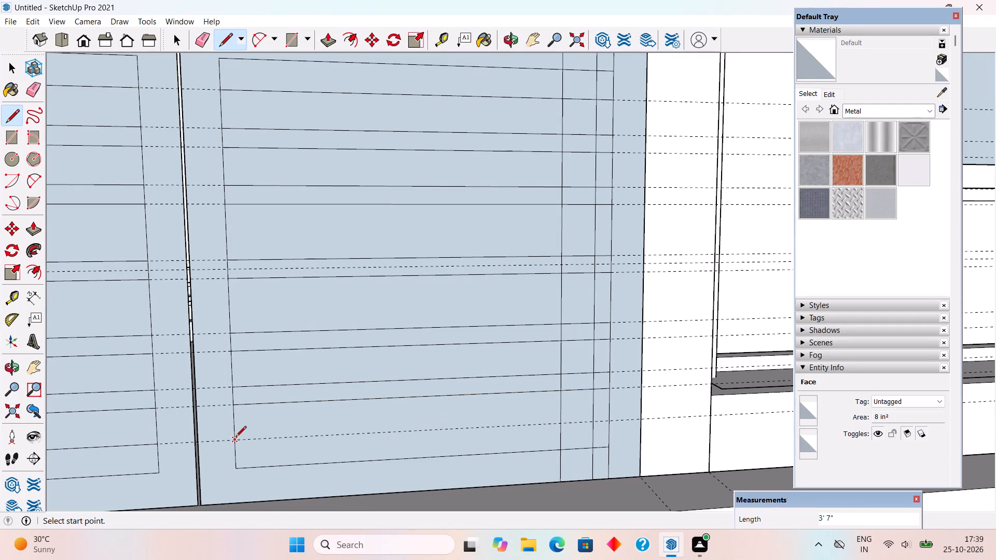
{"action": "left_click", "coordinate": [236, 438]}
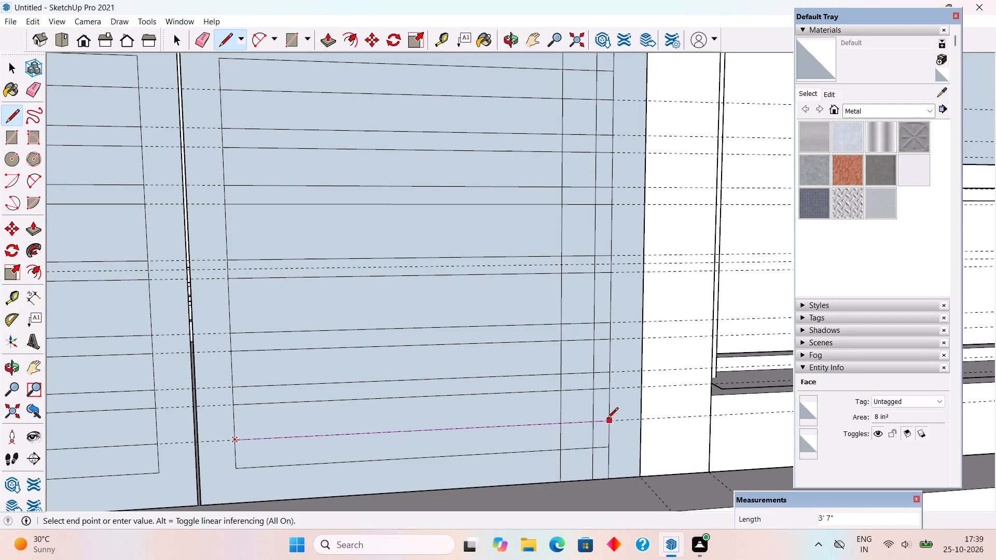
{"action": "left_click", "coordinate": [611, 419]}
Erase the horizontal stubs between the left leaf's two outermost inner vertical lines at the outline top, upper line pair and central line pair.
{"action": "scroll", "coordinate": [544, 400], "scroll_direction": "down", "scroll_amount": 6}
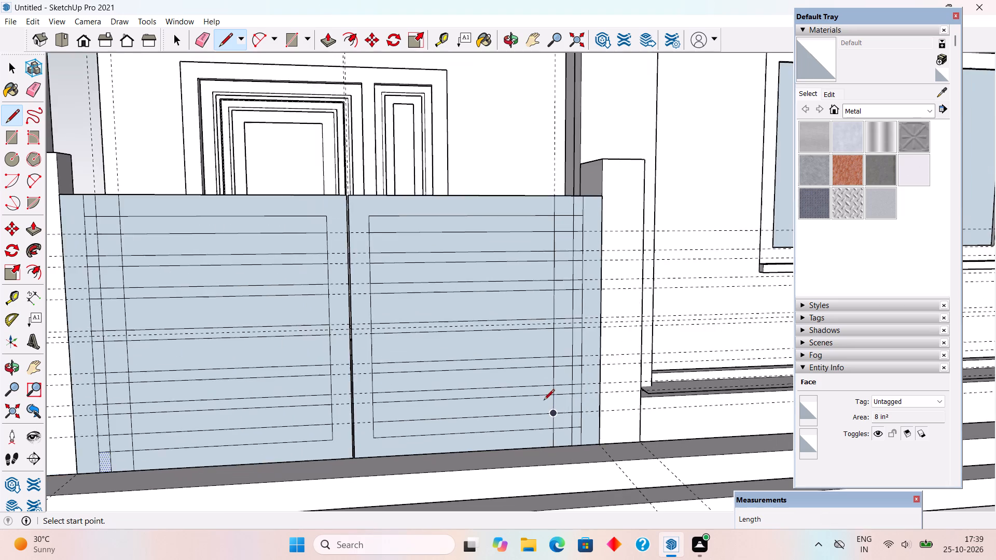
{"action": "scroll", "coordinate": [542, 400], "scroll_direction": "down", "scroll_amount": 5}
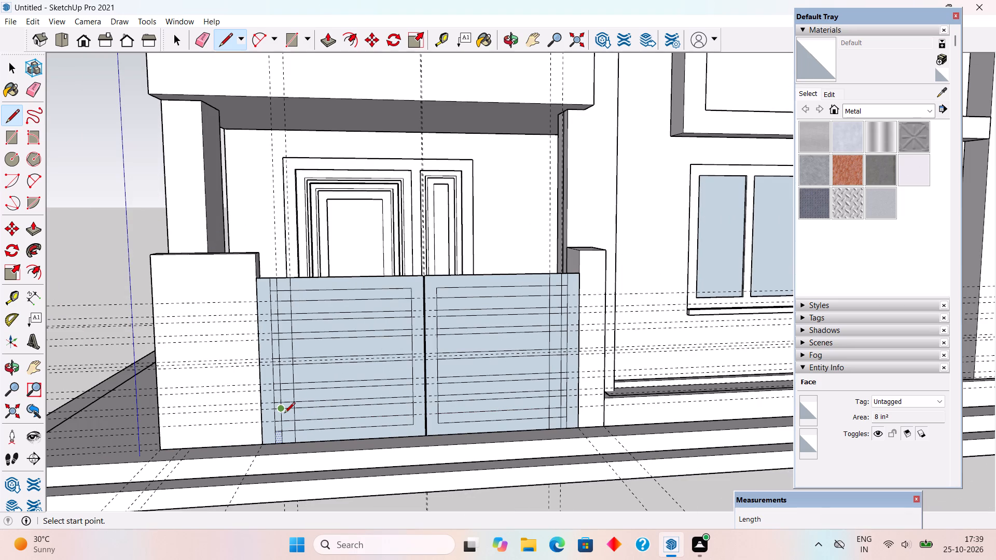
{"action": "key", "text": "space"}
{"action": "scroll", "coordinate": [292, 447], "scroll_direction": "up", "scroll_amount": 8}
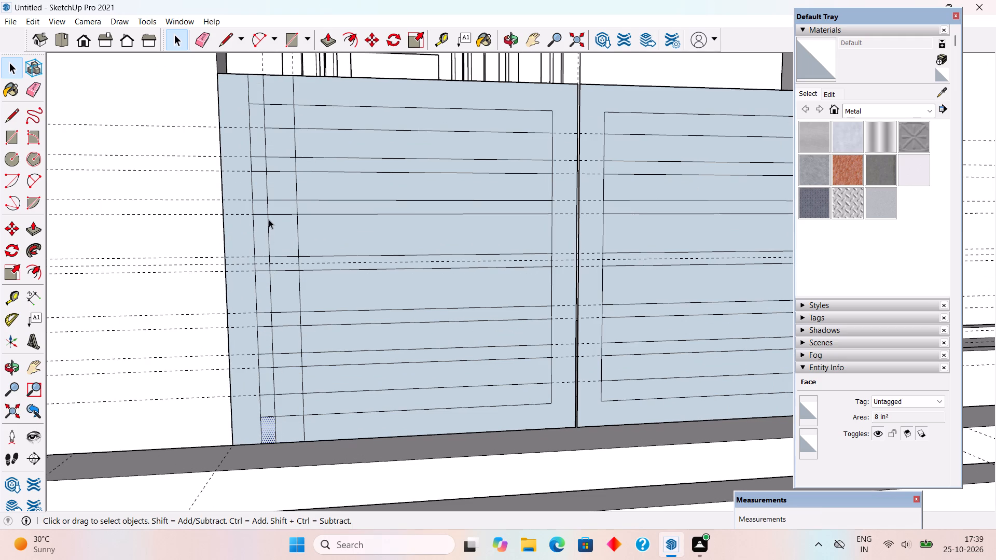
{"action": "scroll", "coordinate": [258, 128], "scroll_direction": "up", "scroll_amount": 1}
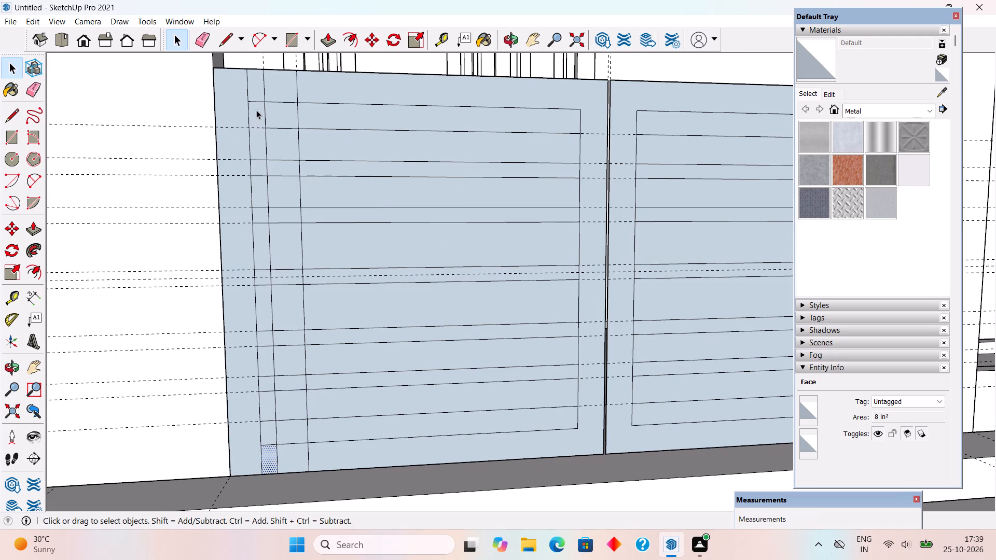
{"action": "middle_click_drag", "start_coordinate": [257, 97], "coordinate": [256, 111]}
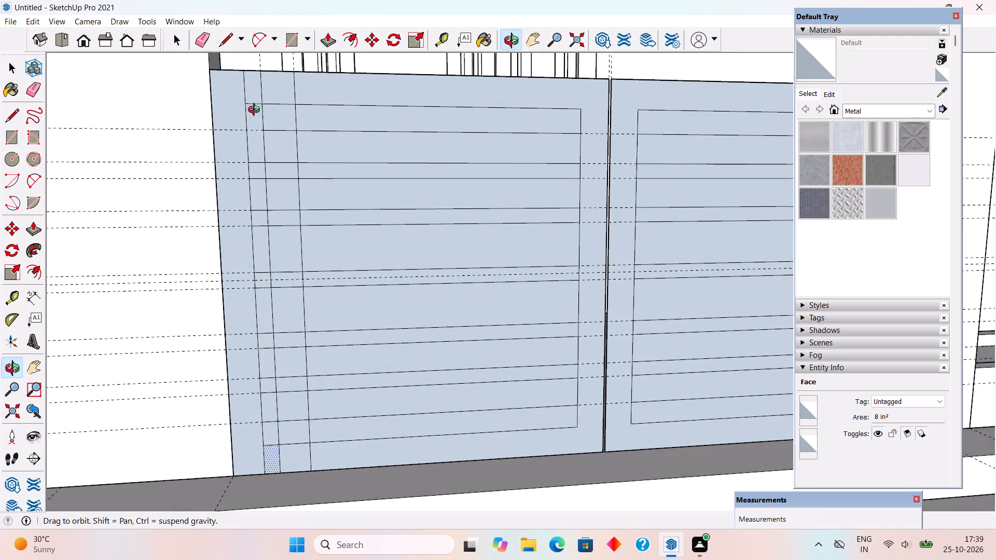
{"action": "middle_click_drag", "start_coordinate": [256, 111], "coordinate": [257, 118]}
{"action": "scroll", "coordinate": [257, 118], "scroll_direction": "up", "scroll_amount": 2}
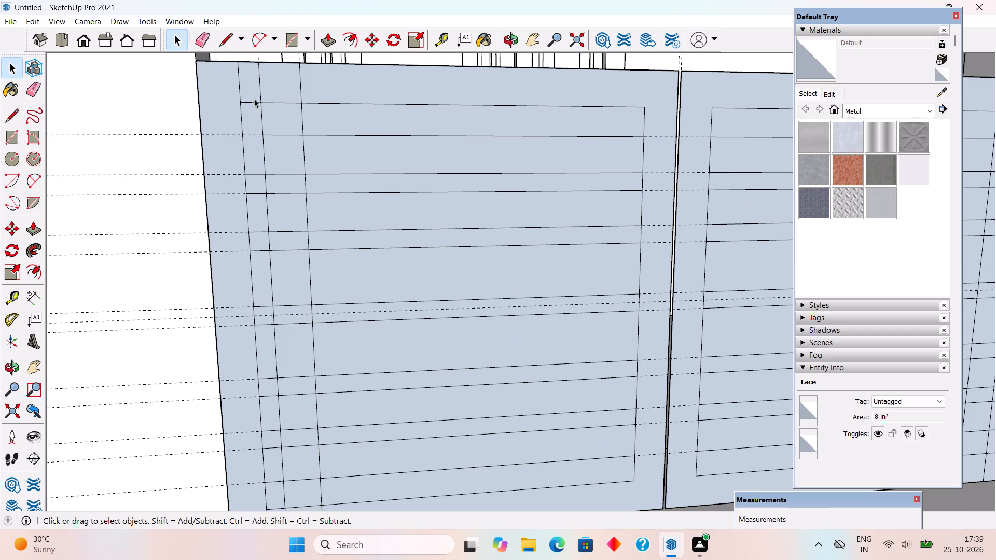
{"action": "key", "text": "e"}
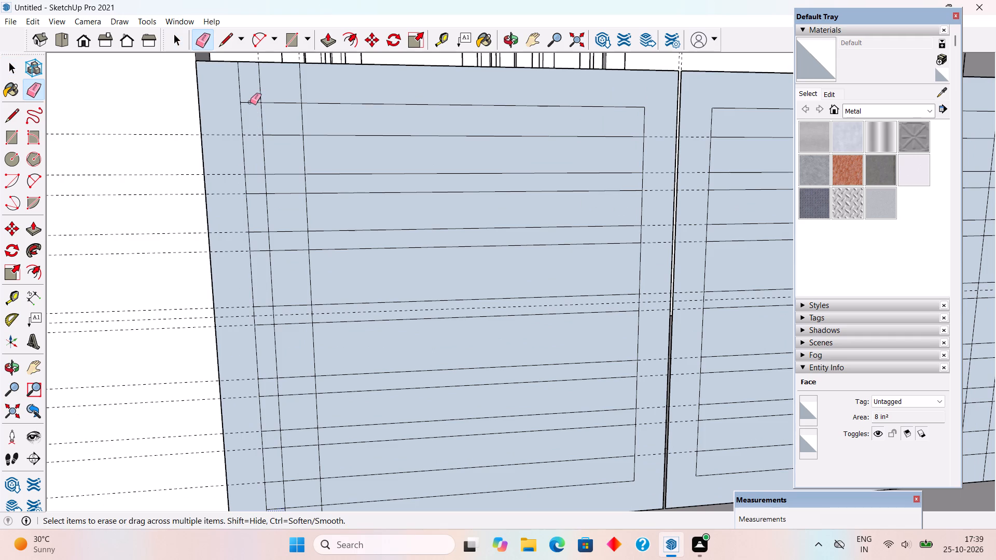
{"action": "left_click", "coordinate": [250, 102]}
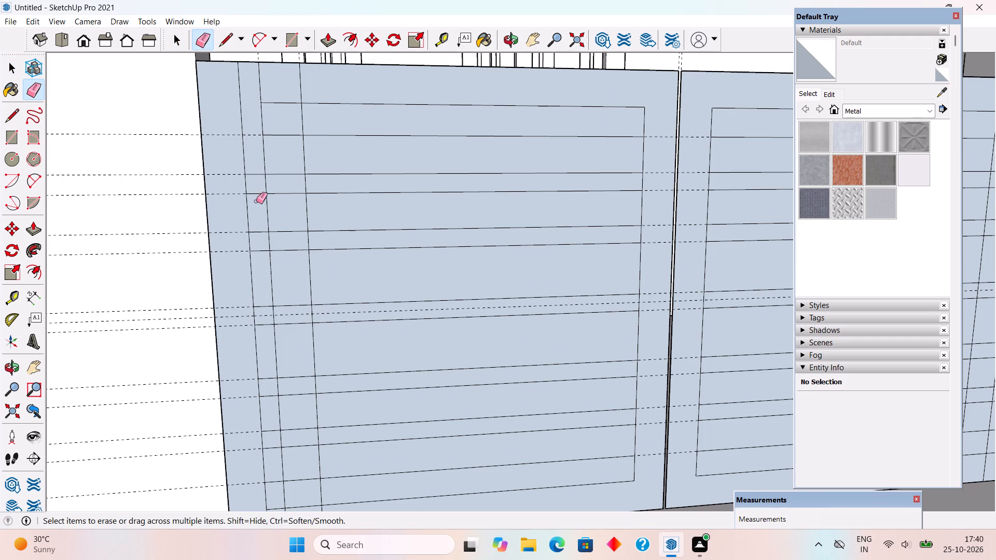
{"action": "left_click", "coordinate": [264, 306]}
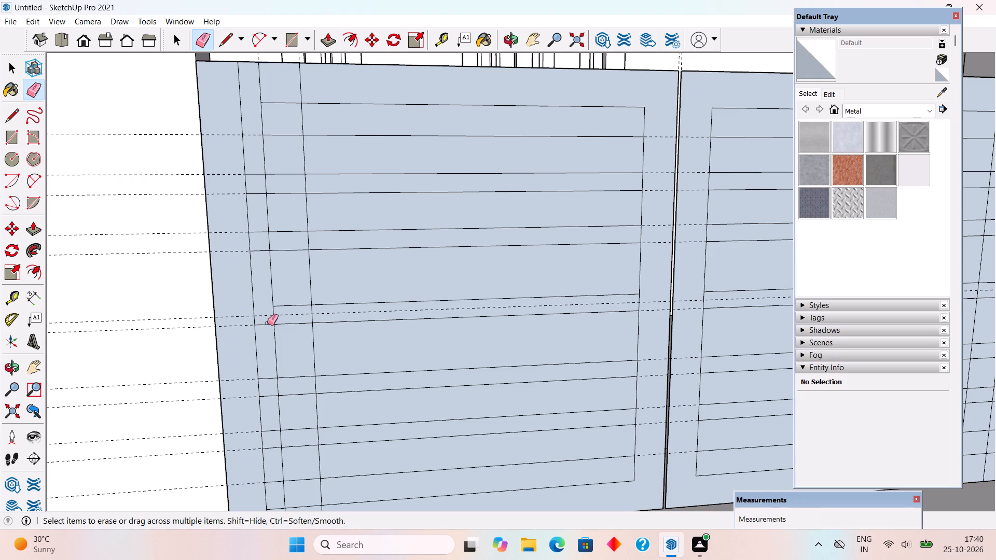
{"action": "left_click", "coordinate": [268, 325]}
{"action": "left_click", "coordinate": [259, 193]}
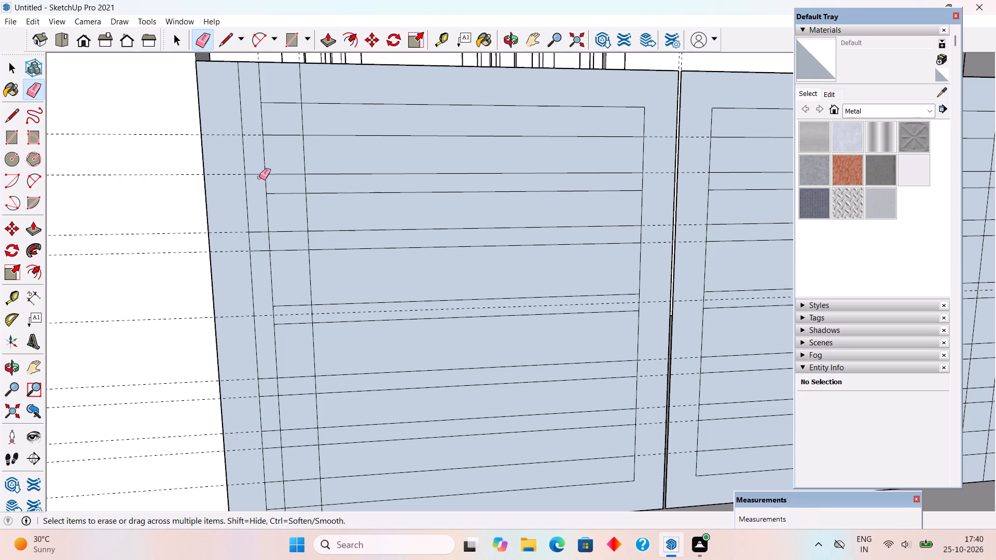
{"action": "left_click", "coordinate": [259, 174]}
Erase the left leaf's horizontal stubs between the same vertical lines at the four lowest horizontal lines, including the outline bottom.
{"action": "scroll", "coordinate": [259, 167], "scroll_direction": "down", "scroll_amount": 4}
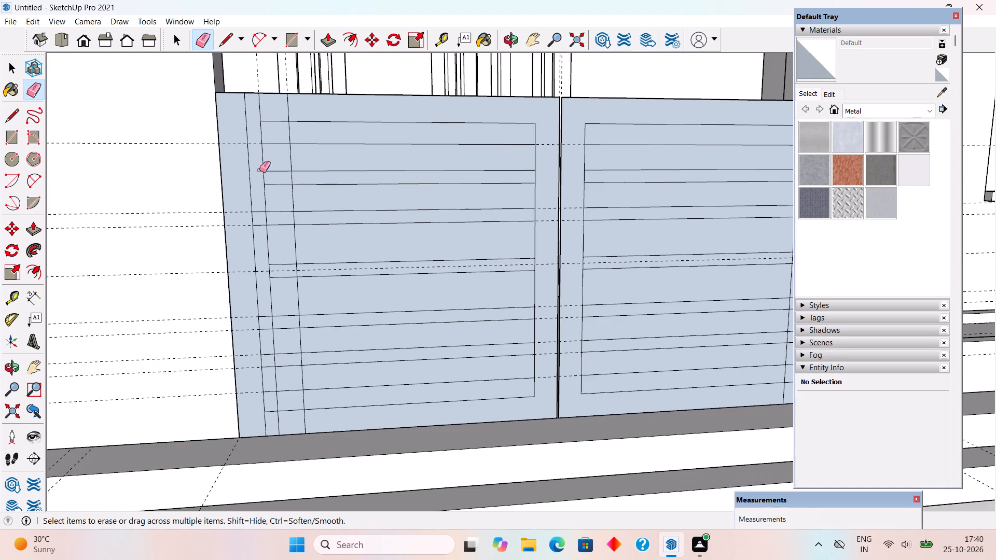
{"action": "scroll", "coordinate": [269, 330], "scroll_direction": "up", "scroll_amount": 2}
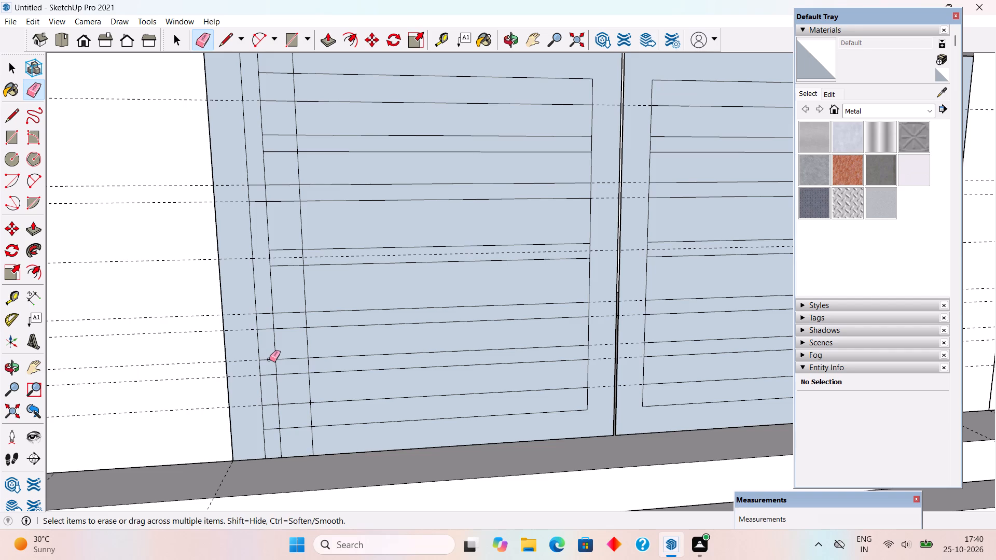
{"action": "left_click", "coordinate": [269, 359]}
{"action": "left_click", "coordinate": [270, 374]}
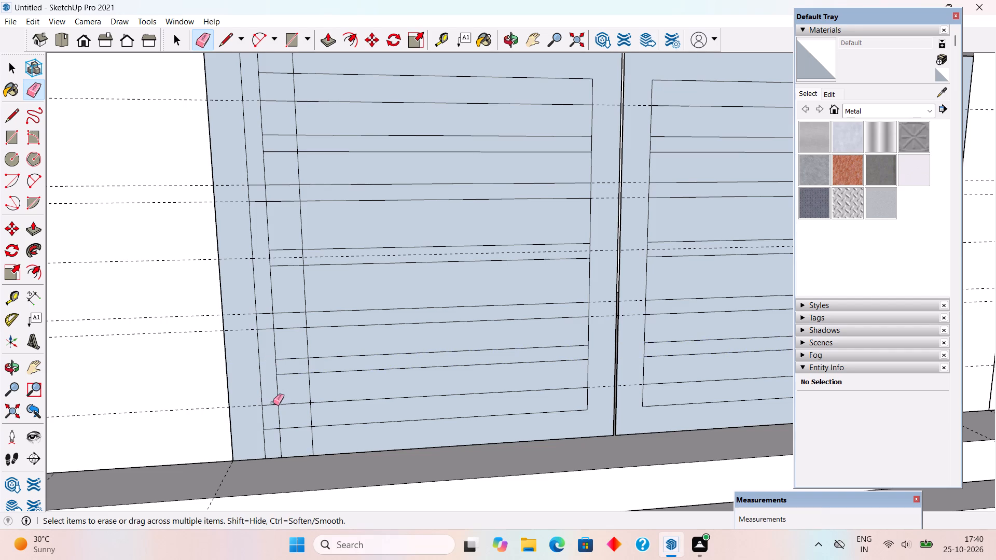
{"action": "left_click", "coordinate": [272, 404]}
{"action": "left_click", "coordinate": [272, 429]}
Erase the horizontal stubs between the right leaf's two outermost inner vertical lines at the four uppermost lines and the central pair.
{"action": "scroll", "coordinate": [272, 407], "scroll_direction": "down", "scroll_amount": 5}
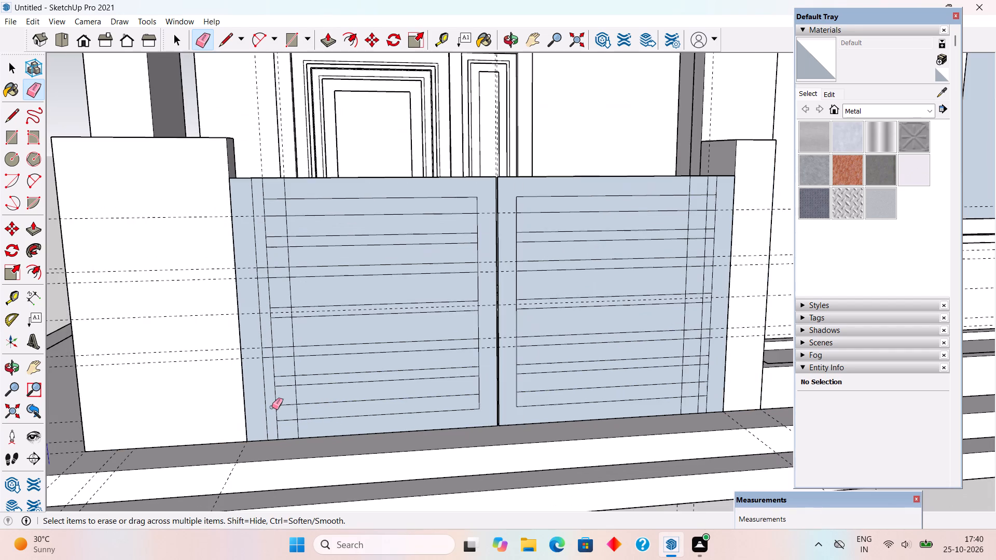
{"action": "middle_click_drag", "start_coordinate": [233, 354], "coordinate": [193, 337]}
{"action": "scroll", "coordinate": [193, 337], "scroll_direction": "down", "scroll_amount": 2}
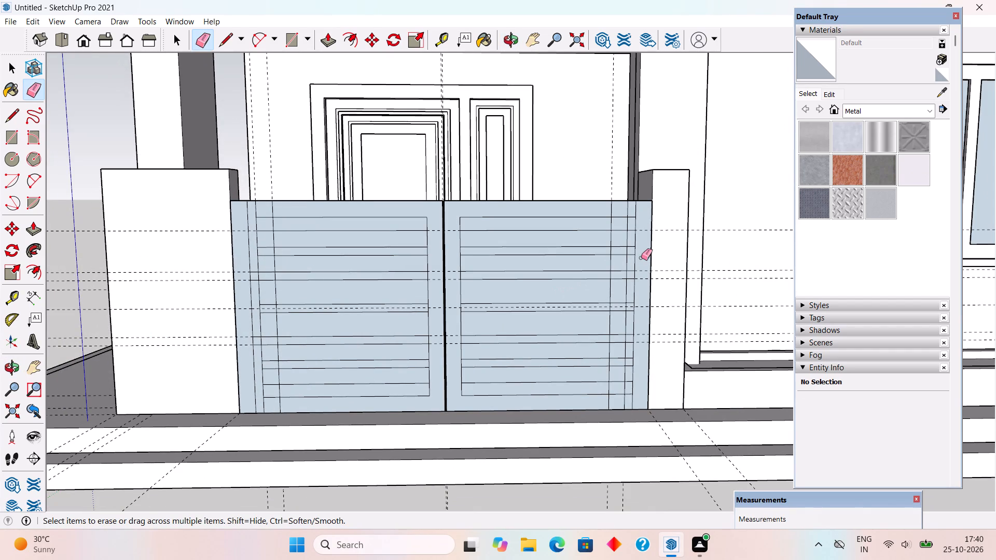
{"action": "middle_click_drag", "start_coordinate": [679, 285], "coordinate": [738, 285]}
{"action": "scroll", "coordinate": [635, 239], "scroll_direction": "up", "scroll_amount": 4}
{"action": "left_click", "coordinate": [632, 204]}
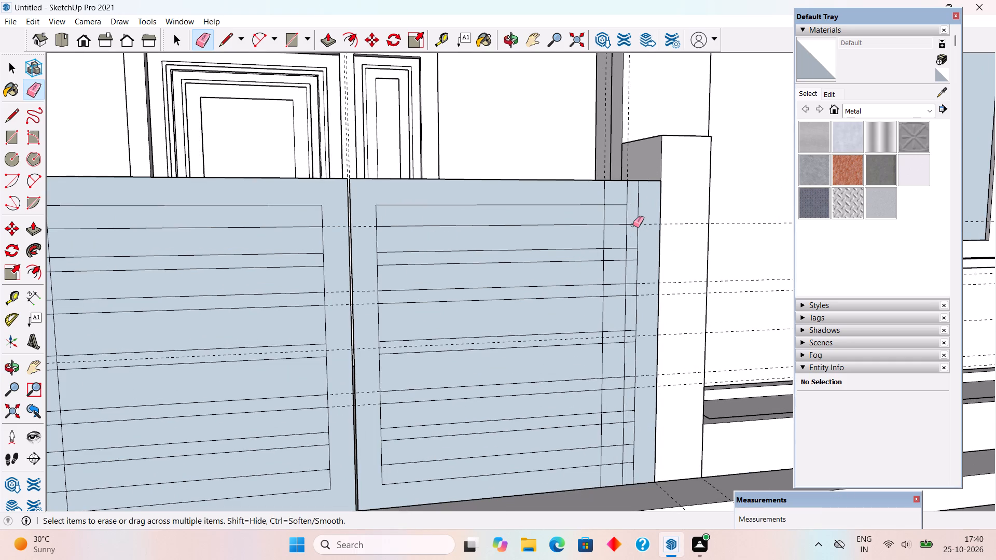
{"action": "left_click", "coordinate": [633, 225]}
{"action": "left_click", "coordinate": [632, 248]}
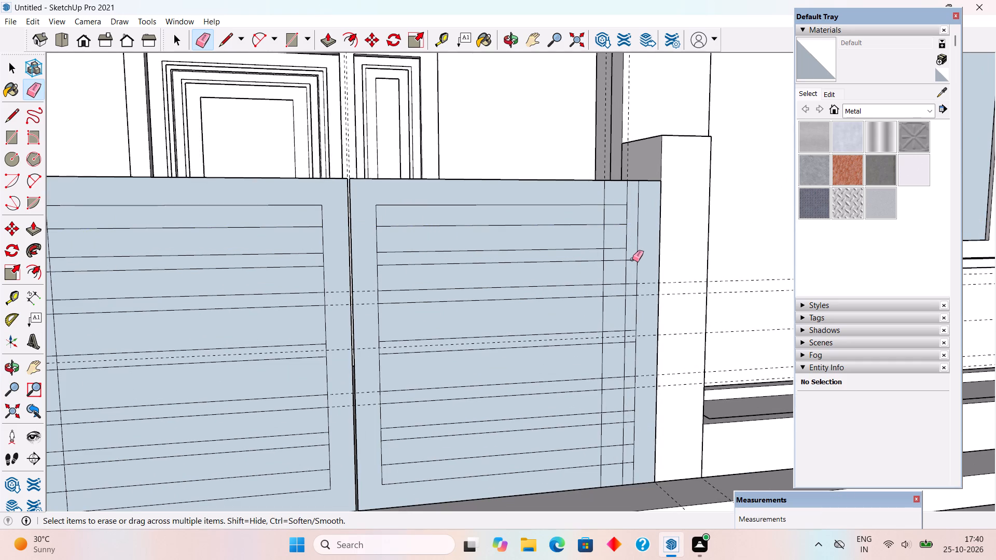
{"action": "left_click", "coordinate": [632, 259]}
{"action": "scroll", "coordinate": [632, 259], "scroll_direction": "down", "scroll_amount": 3}
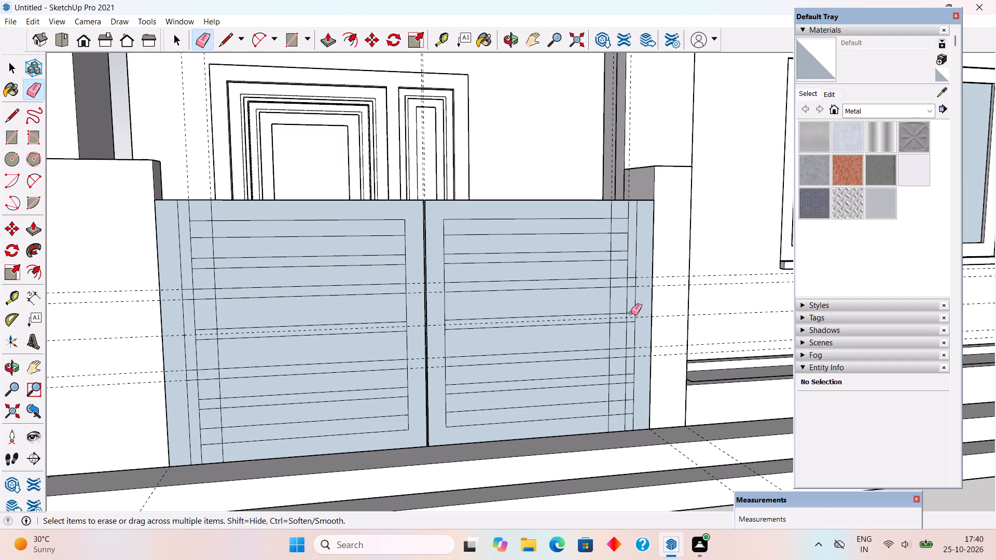
{"action": "left_click", "coordinate": [630, 312]}
{"action": "left_click", "coordinate": [633, 321]}
Erase the right leaf's horizontal stubs between its two outermost inner vertical lines at the four lowest horizontal lines, including the outline bottom.
{"action": "left_click", "coordinate": [630, 376]}
{"action": "scroll", "coordinate": [630, 381], "scroll_direction": "up", "scroll_amount": 5}
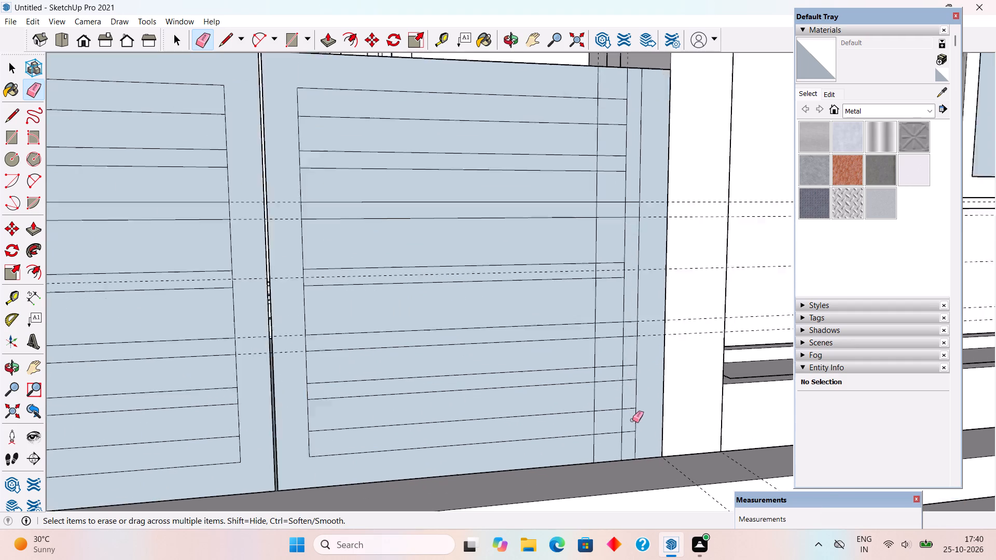
{"action": "scroll", "coordinate": [632, 420], "scroll_direction": "up", "scroll_amount": 2}
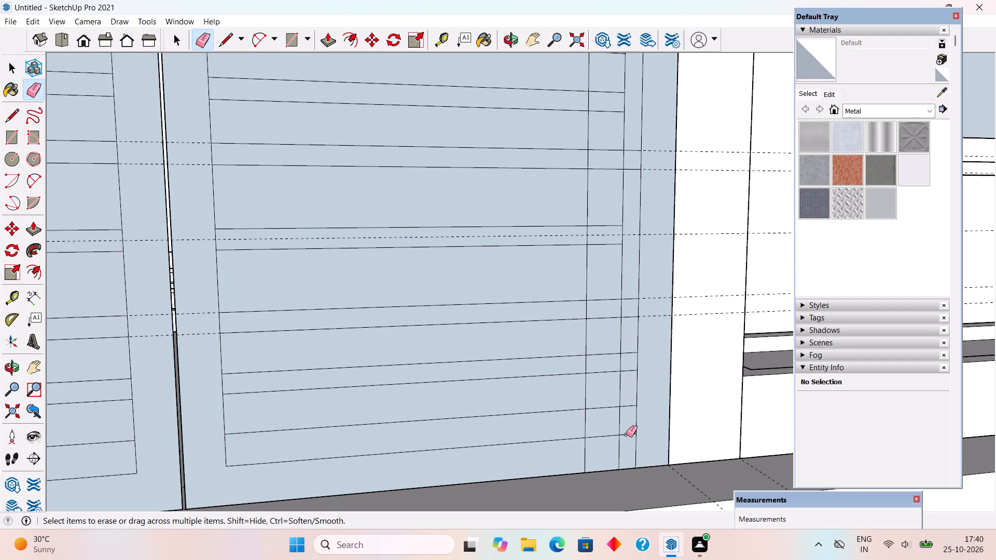
{"action": "left_click", "coordinate": [626, 435]}
{"action": "left_click", "coordinate": [631, 405]}
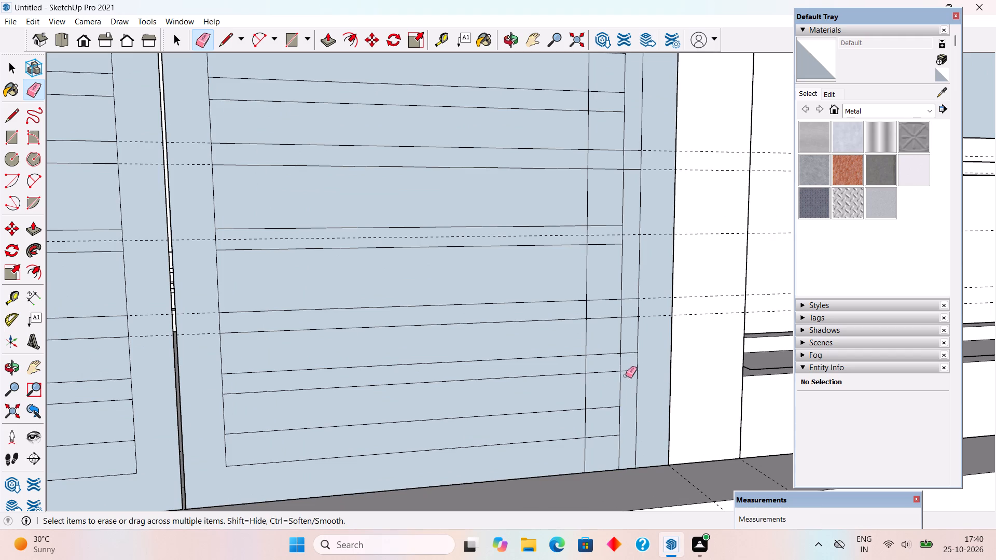
{"action": "left_click", "coordinate": [627, 369]}
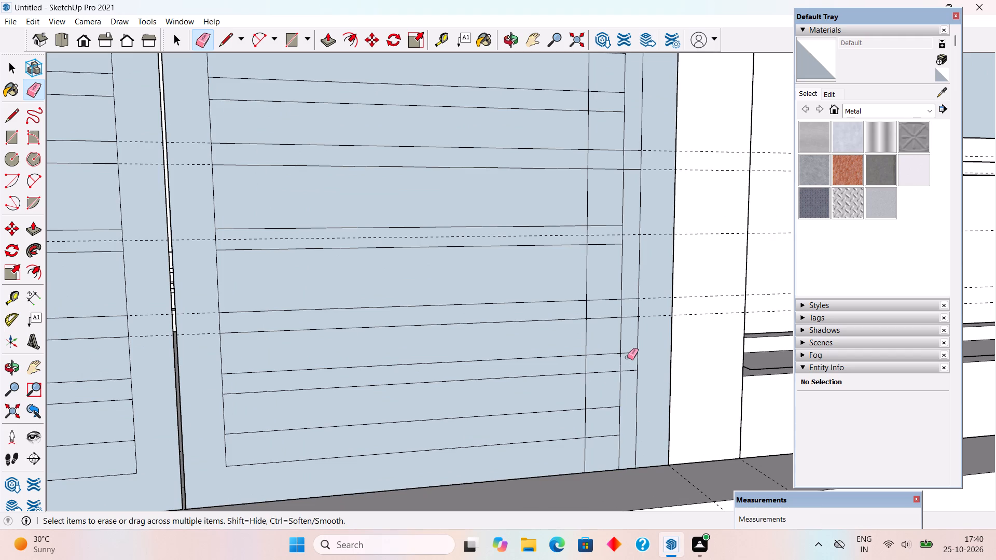
{"action": "left_click", "coordinate": [629, 355]}
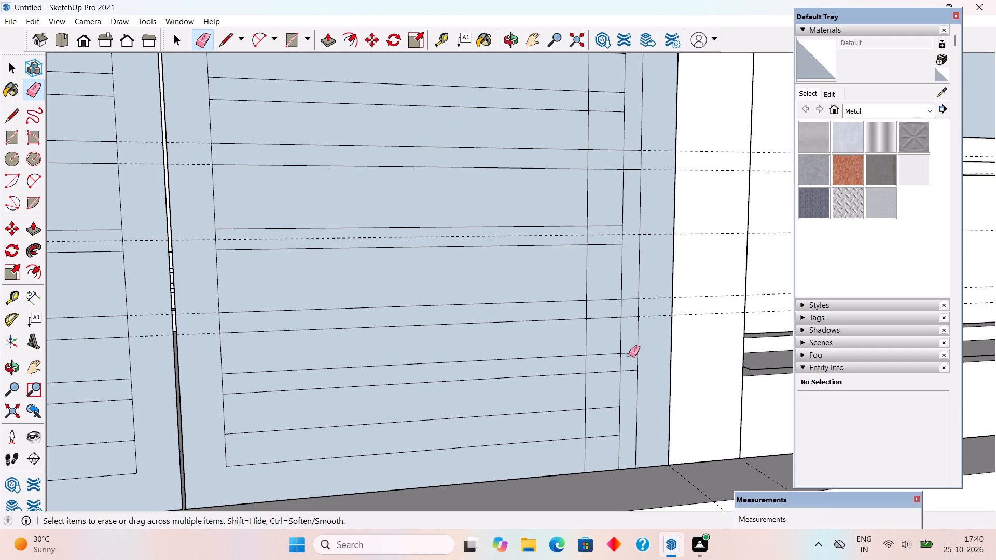
{"action": "left_click", "coordinate": [629, 354]}
{"action": "left_click", "coordinate": [629, 372]}
{"action": "scroll", "coordinate": [625, 392], "scroll_direction": "down", "scroll_amount": 3}
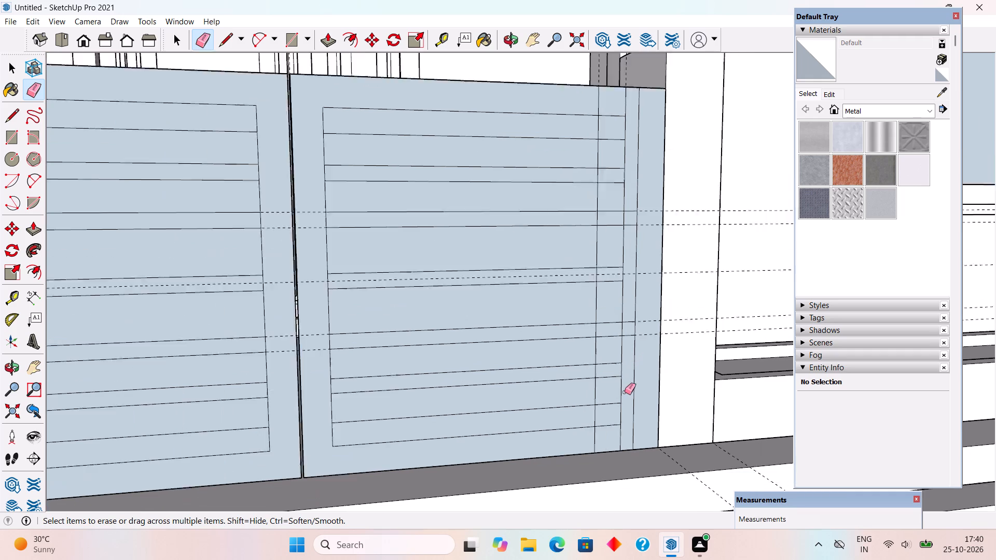
{"action": "scroll", "coordinate": [625, 392], "scroll_direction": "down", "scroll_amount": 1}
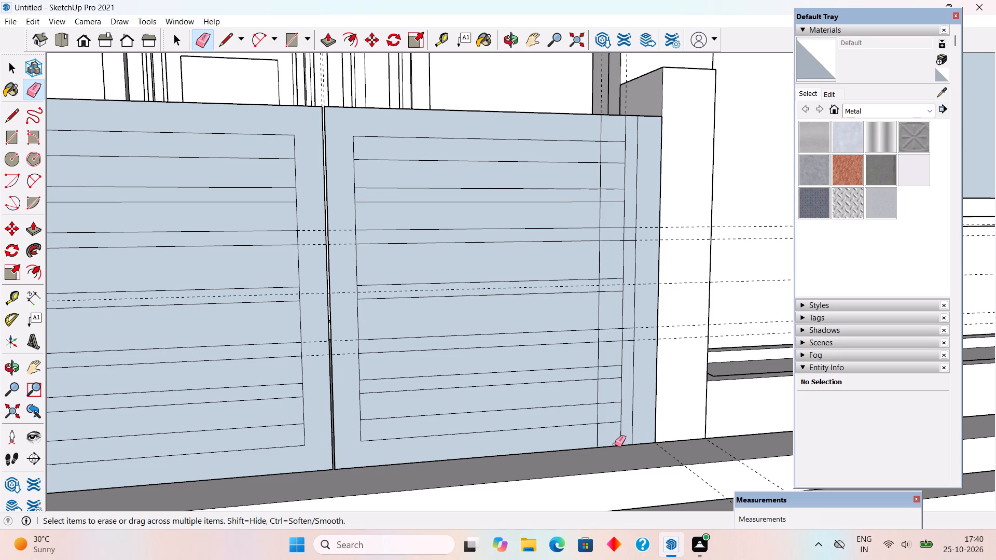
{"action": "key", "text": "space"}
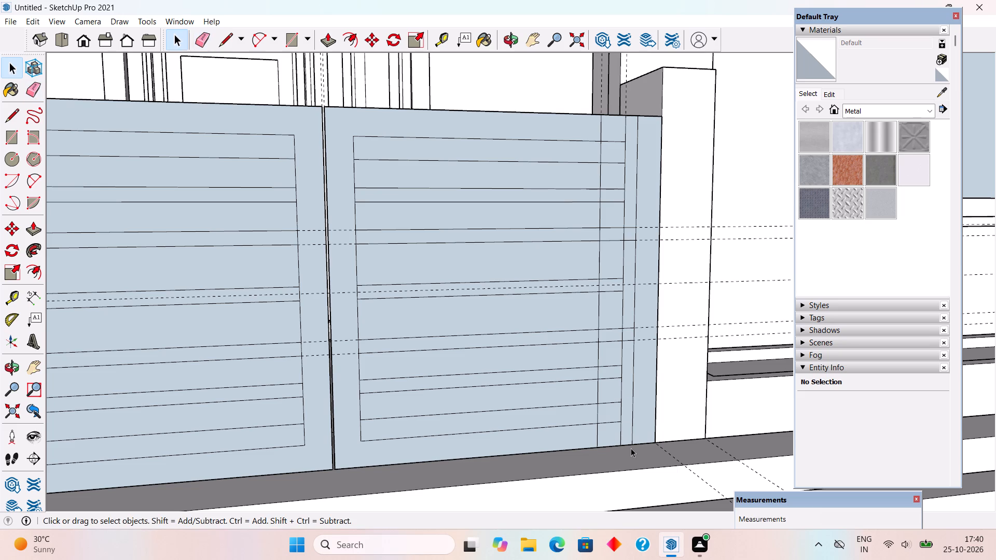
{"action": "scroll", "coordinate": [631, 448], "scroll_direction": "down", "scroll_amount": 4}
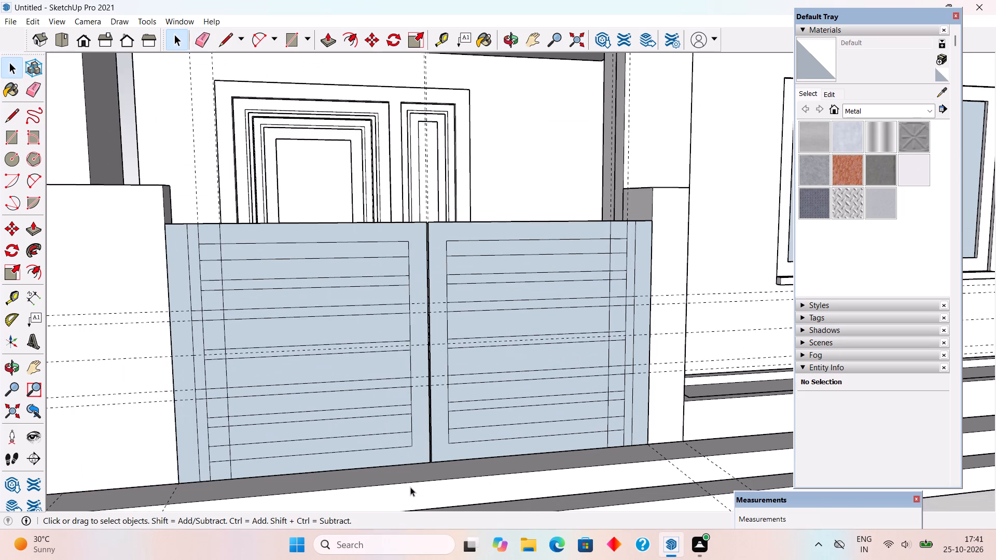
Place a horizontal guide 3" below the bottom line of the right leaf's inner outline.
{"action": "key", "text": "t"}
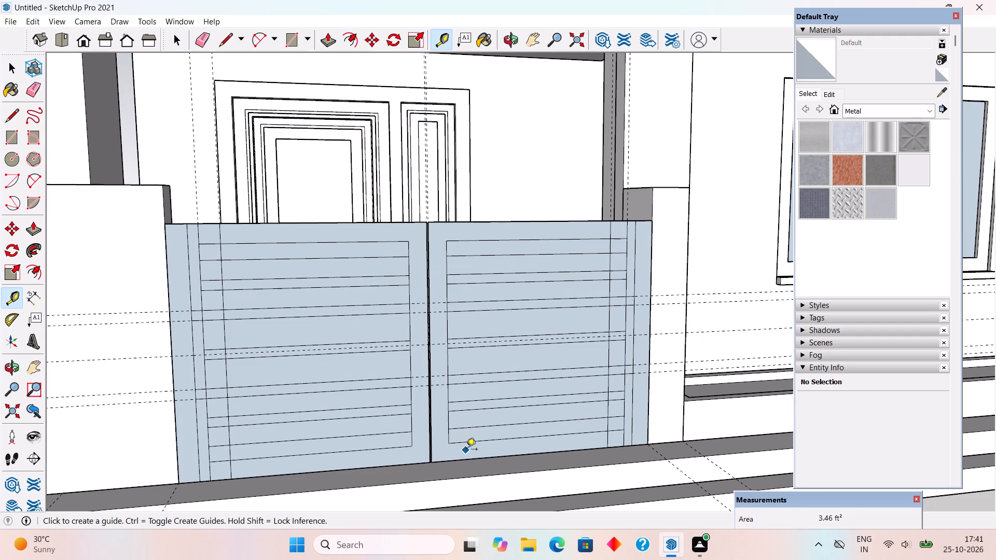
{"action": "left_click", "coordinate": [472, 441]}
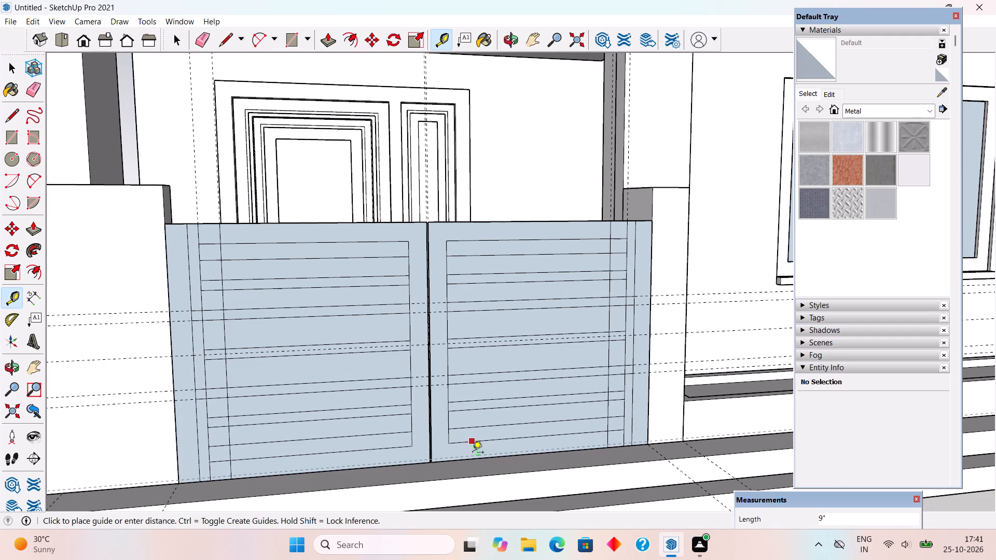
{"action": "scroll", "coordinate": [473, 453], "scroll_direction": "up", "scroll_amount": 2}
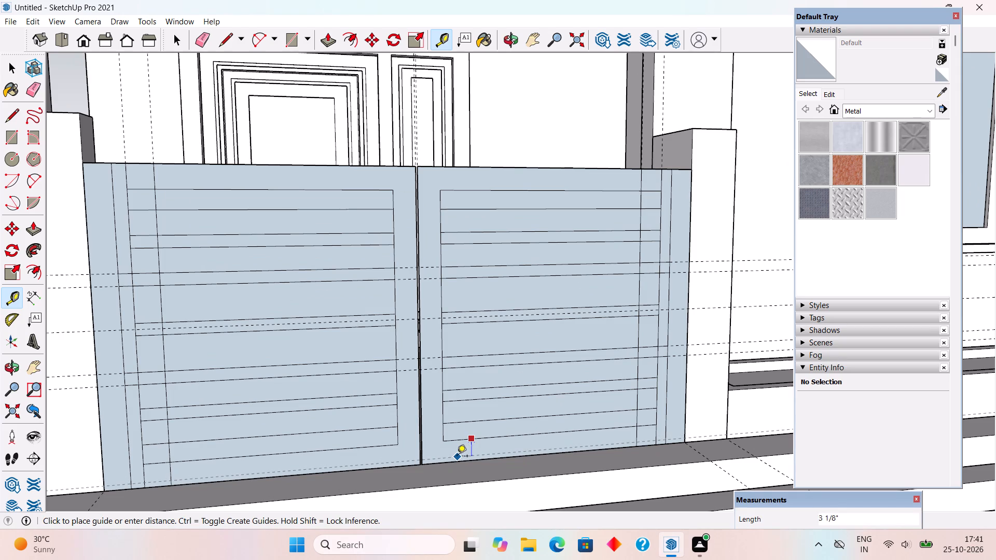
{"action": "key", "text": "3"}
{"action": "key", "text": "shift+colon"}
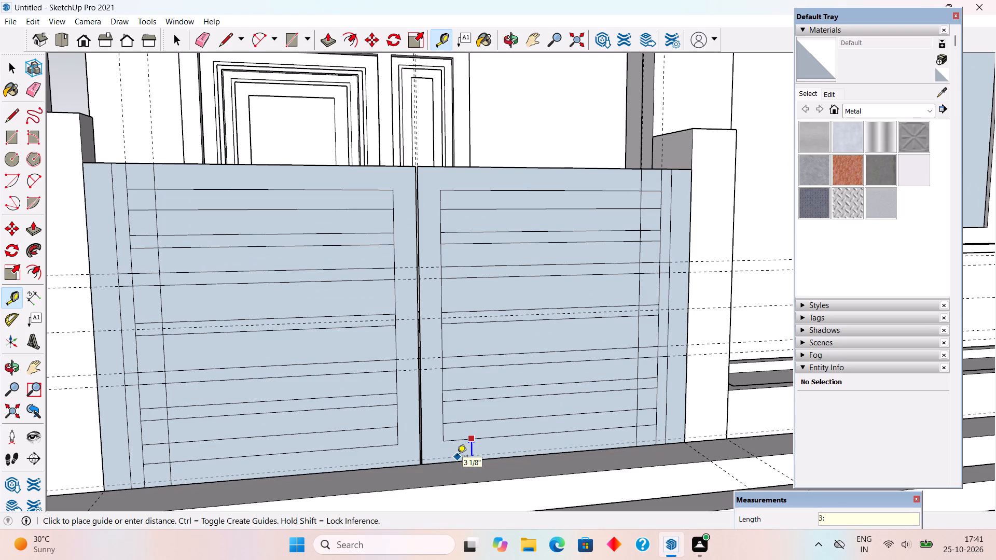
{"action": "key", "text": "Return"}
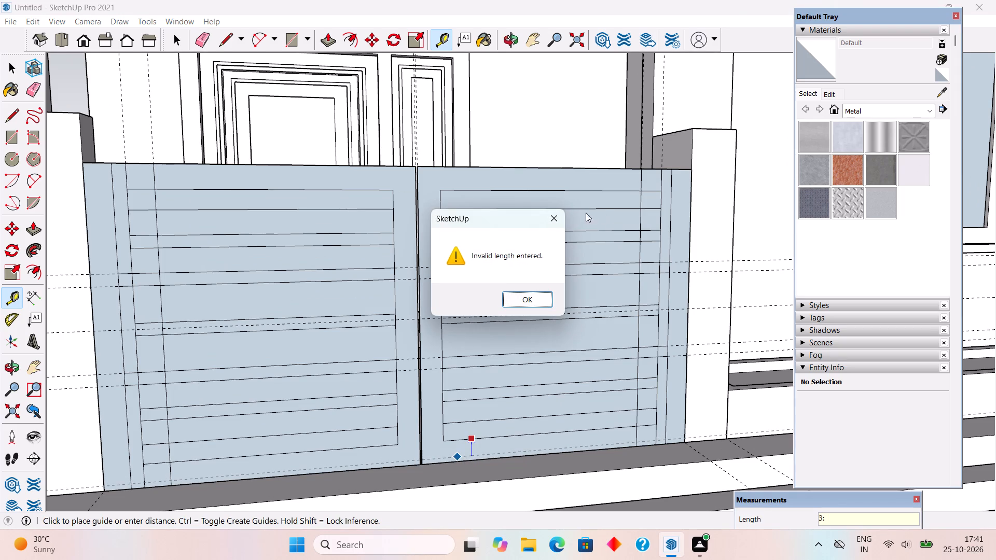
{"action": "left_click", "coordinate": [556, 217]}
{"action": "scroll", "coordinate": [491, 453], "scroll_direction": "up", "scroll_amount": 4}
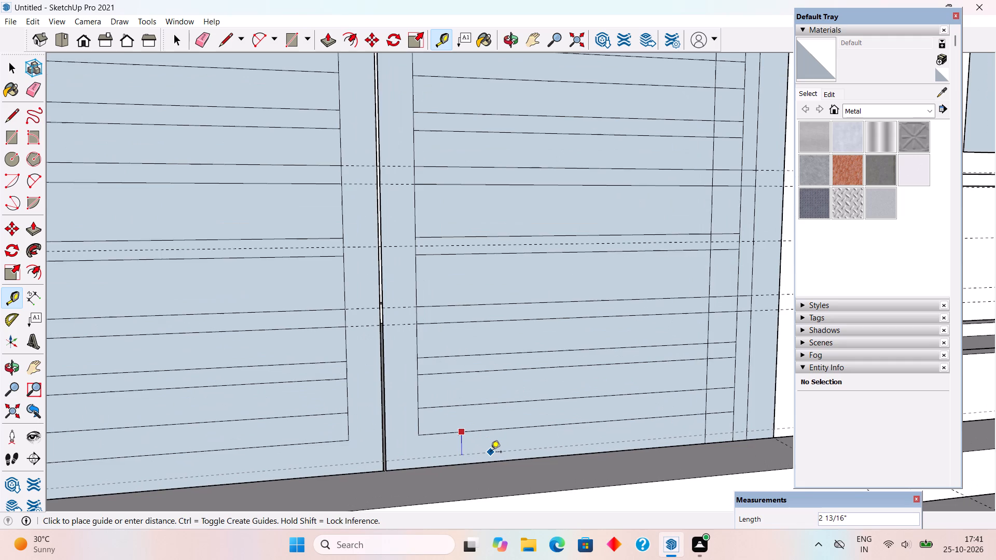
{"action": "key", "text": "3"}
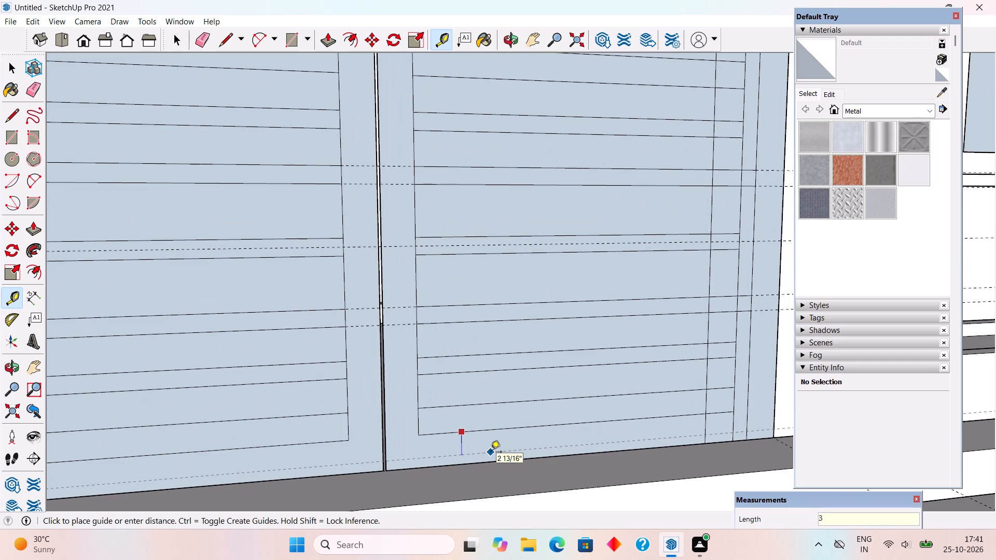
{"action": "key", "text": "shift+quotedbl"}
{"action": "key", "text": "Return"}
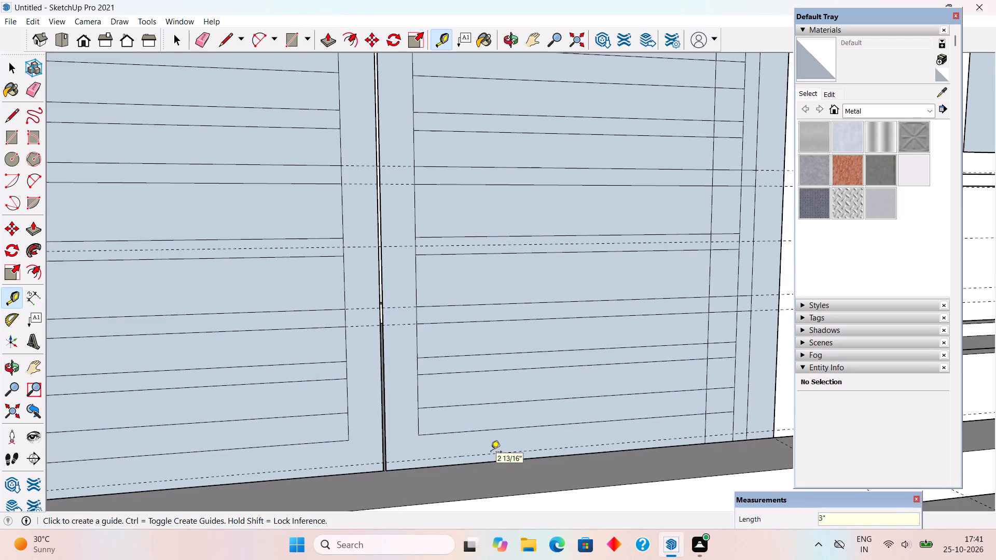
Place a horizontal guide 3" above the top line of the right leaf's inner outline.
{"action": "scroll", "coordinate": [509, 422], "scroll_direction": "down", "scroll_amount": 5}
{"action": "left_click", "coordinate": [465, 195]}
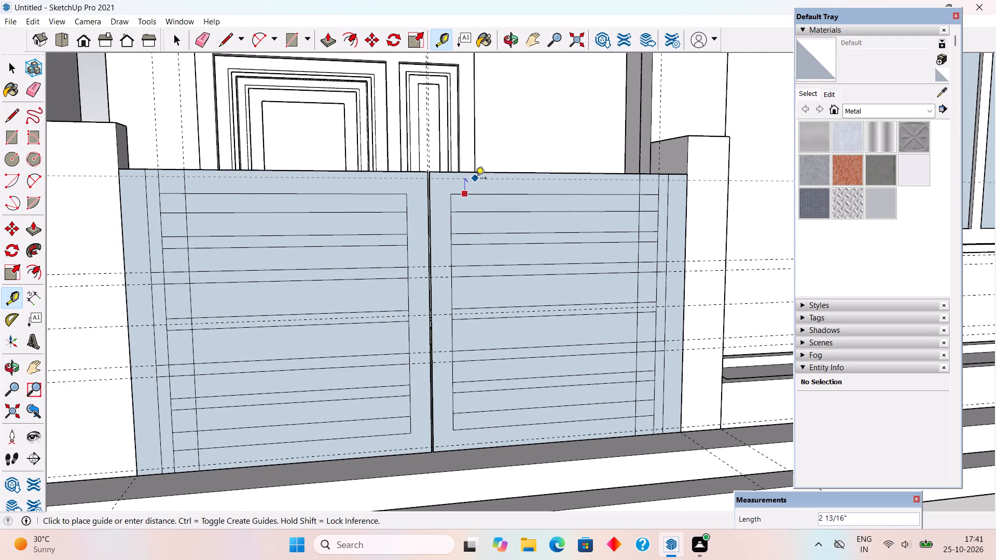
{"action": "type", "text": "3\""}
{"action": "key", "text": "Return"}
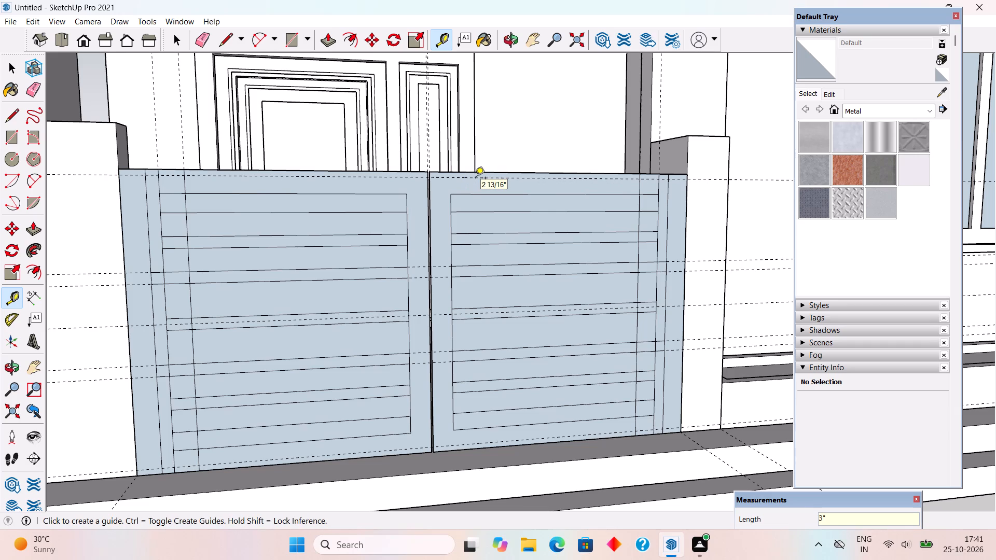
{"action": "key", "text": "space"}
Draw a short horizontal line along the lower guide between the left leaf's two outermost inner vertical lines.
{"action": "scroll", "coordinate": [159, 482], "scroll_direction": "up", "scroll_amount": 3}
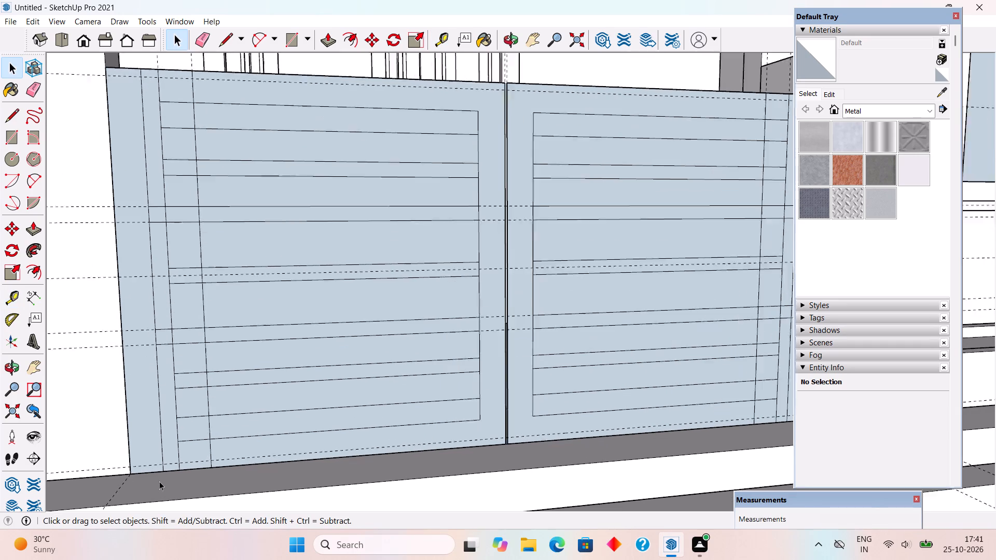
{"action": "scroll", "coordinate": [159, 481], "scroll_direction": "up", "scroll_amount": 13}
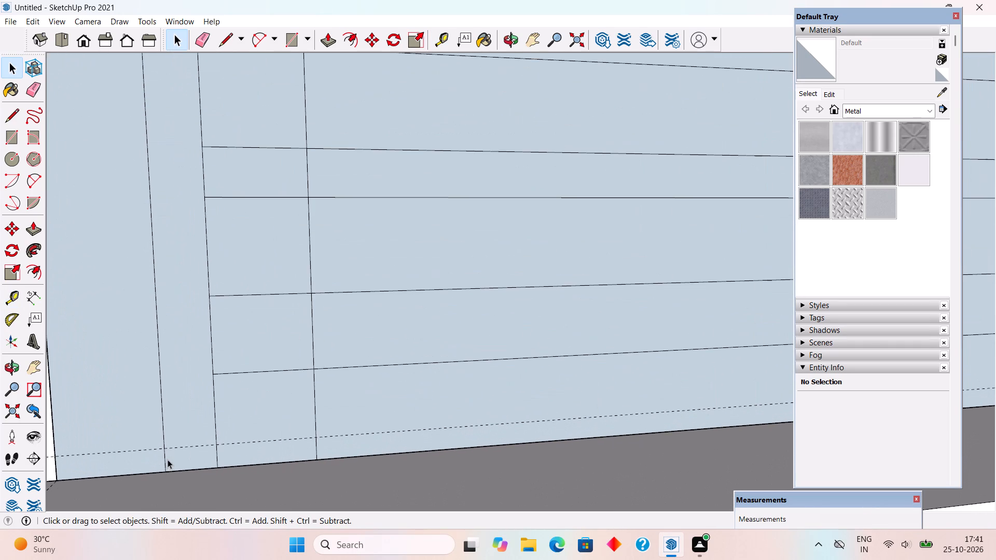
{"action": "key", "text": "l"}
{"action": "left_click", "coordinate": [167, 449]}
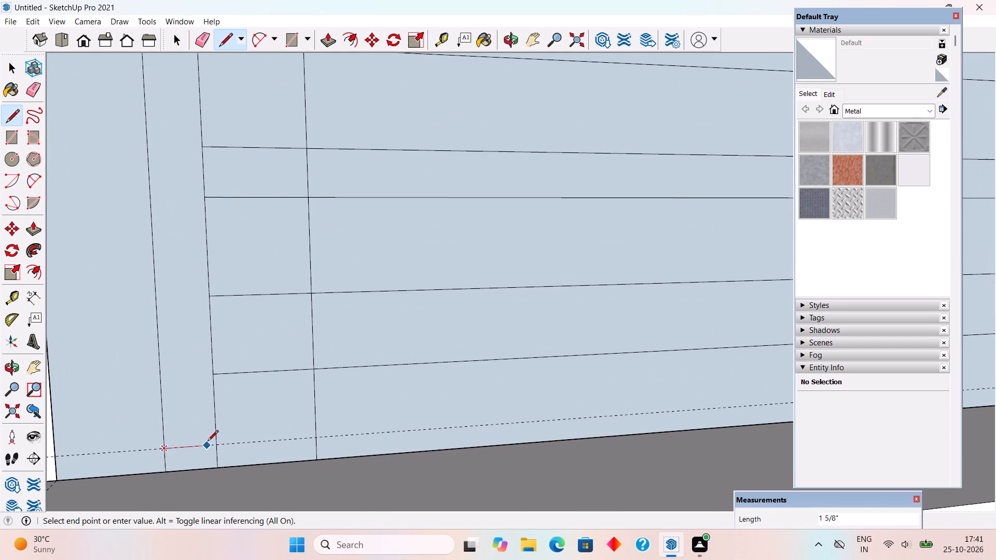
{"action": "left_click", "coordinate": [219, 445]}
Draw a short horizontal line along the lower guide between the right leaf's two outermost inner vertical lines.
{"action": "scroll", "coordinate": [200, 459], "scroll_direction": "down", "scroll_amount": 5}
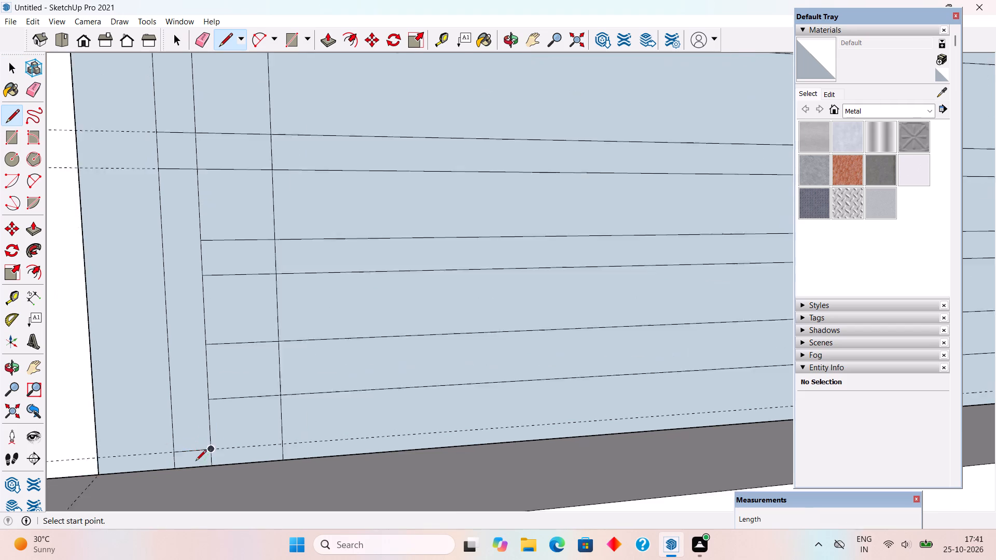
{"action": "scroll", "coordinate": [190, 454], "scroll_direction": "down", "scroll_amount": 5}
{"action": "scroll", "coordinate": [150, 441], "scroll_direction": "down", "scroll_amount": 3}
{"action": "scroll", "coordinate": [247, 456], "scroll_direction": "down", "scroll_amount": 3}
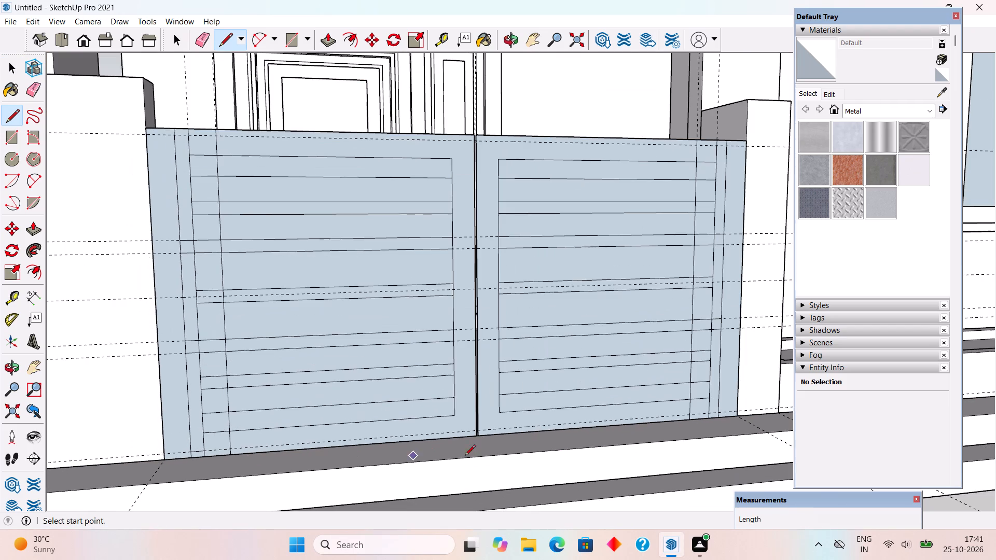
{"action": "scroll", "coordinate": [731, 414], "scroll_direction": "up", "scroll_amount": 12}
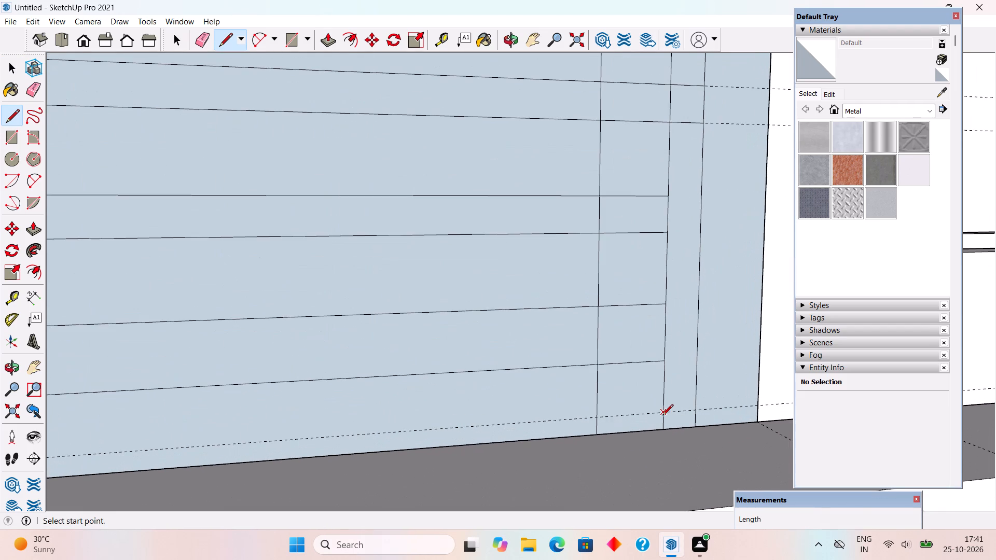
{"action": "left_click", "coordinate": [662, 416]}
{"action": "left_click", "coordinate": [697, 413]}
Draw a 2" horizontal line along the upper guide between the right leaf's two outermost inner vertical lines.
{"action": "scroll", "coordinate": [697, 413], "scroll_direction": "down", "scroll_amount": 6}
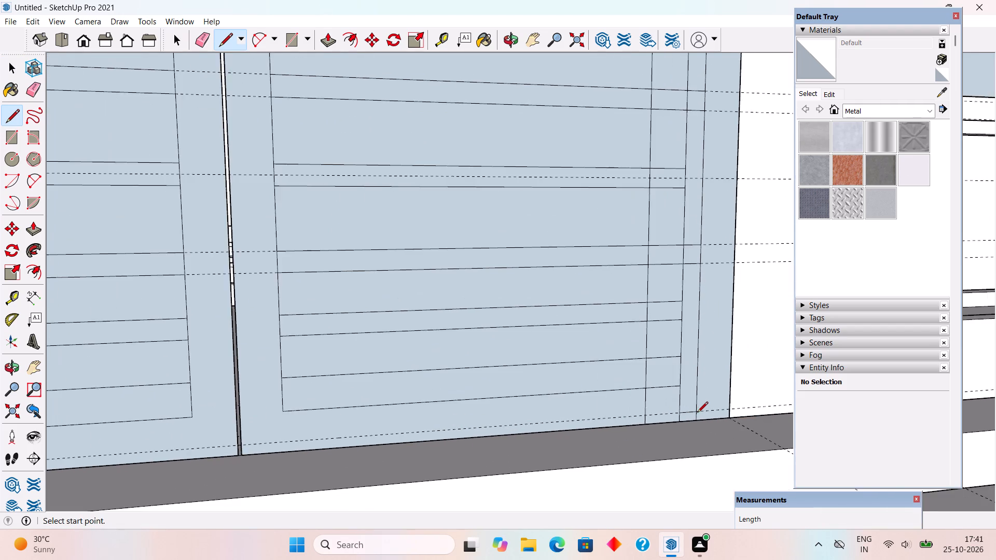
{"action": "scroll", "coordinate": [697, 413], "scroll_direction": "down", "scroll_amount": 9}
{"action": "scroll", "coordinate": [616, 194], "scroll_direction": "up", "scroll_amount": 3}
{"action": "scroll", "coordinate": [735, 190], "scroll_direction": "up", "scroll_amount": 4}
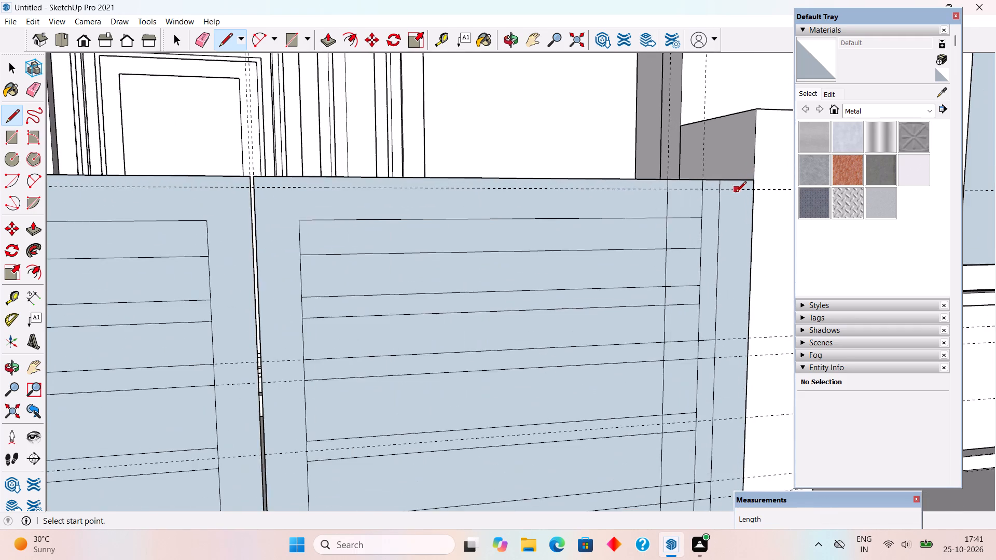
{"action": "scroll", "coordinate": [735, 193], "scroll_direction": "up", "scroll_amount": 4}
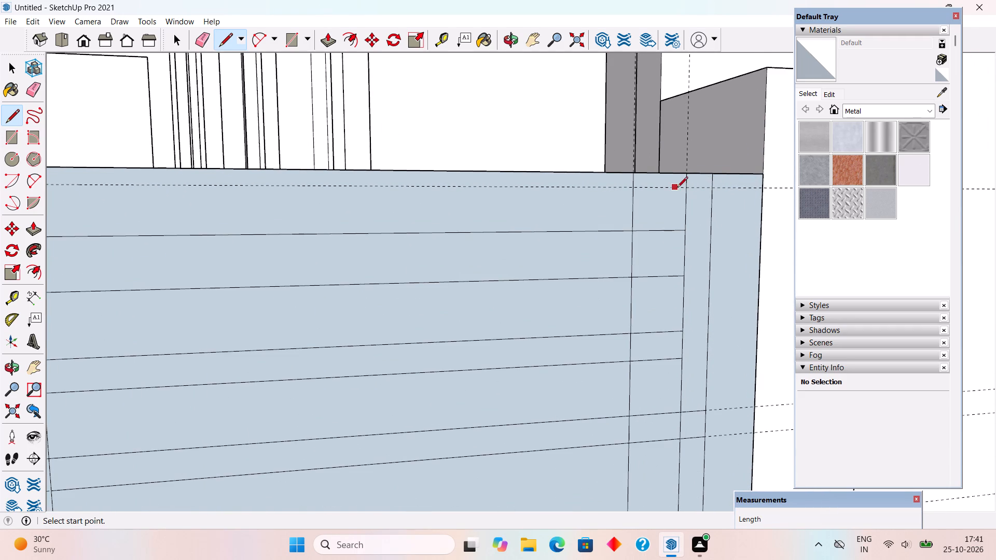
{"action": "left_click", "coordinate": [687, 187]}
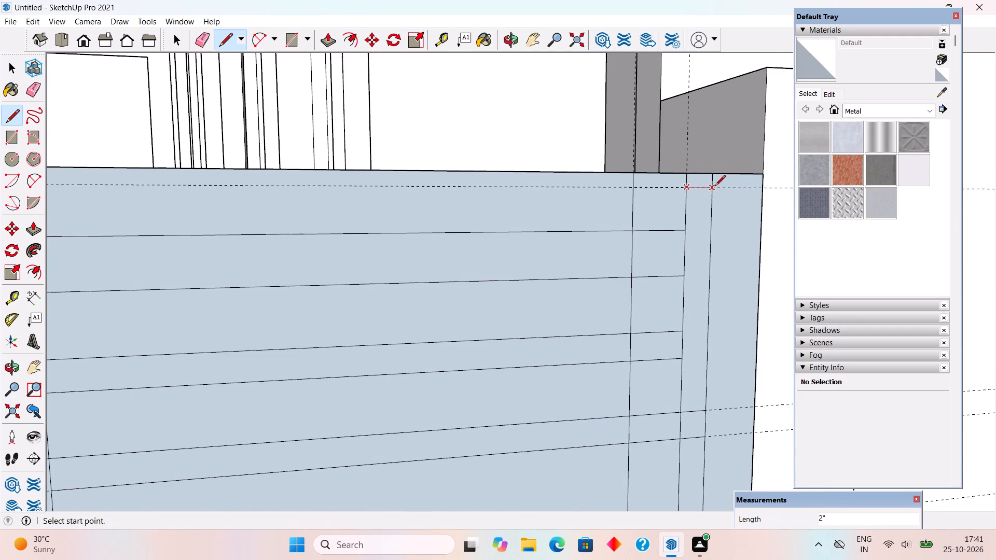
{"action": "left_click", "coordinate": [715, 187]}
Draw a 2" horizontal line along the upper guide between the left leaf's two outermost inner vertical lines.
{"action": "scroll", "coordinate": [715, 187], "scroll_direction": "down", "scroll_amount": 9}
{"action": "scroll", "coordinate": [299, 258], "scroll_direction": "down", "scroll_amount": 3}
{"action": "scroll", "coordinate": [116, 223], "scroll_direction": "up", "scroll_amount": 9}
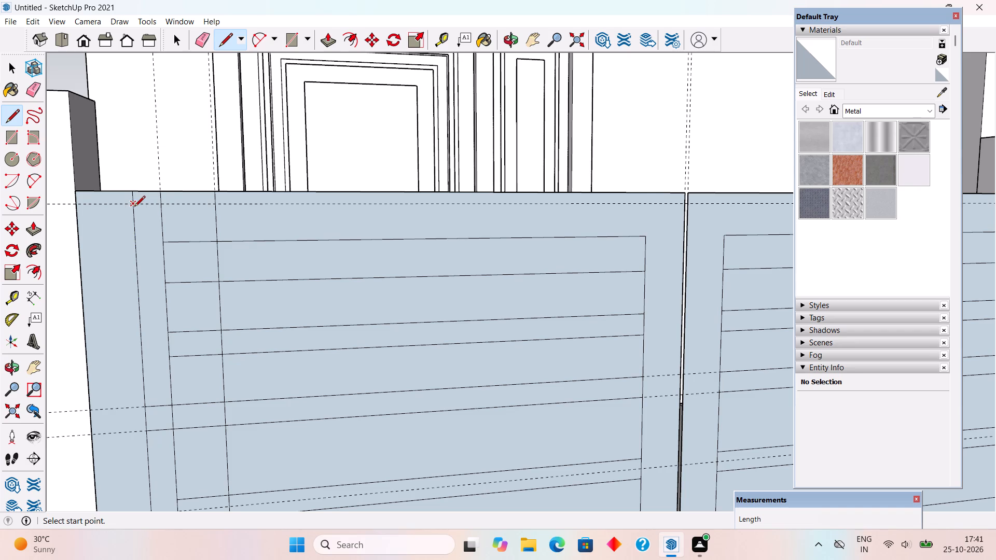
{"action": "left_click", "coordinate": [134, 207]}
{"action": "left_click", "coordinate": [162, 207]}
{"action": "key", "text": "space"}
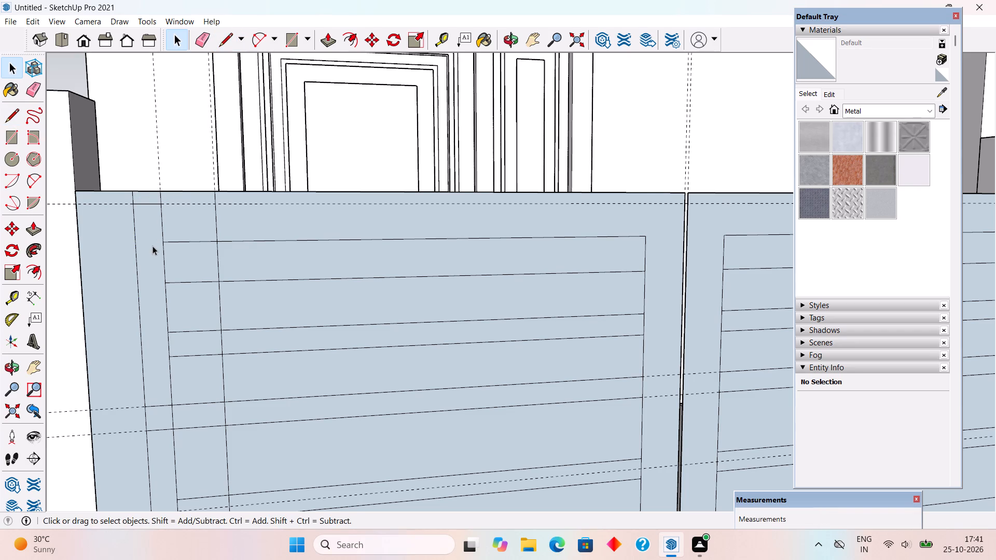
Erase the two line stubs above the short upper closing line of the left gate leaf's narrow vertical strip.
{"action": "middle_click_drag", "start_coordinate": [120, 206], "coordinate": [154, 218]}
{"action": "scroll", "coordinate": [98, 200], "scroll_direction": "up", "scroll_amount": 7}
{"action": "key", "text": "e"}
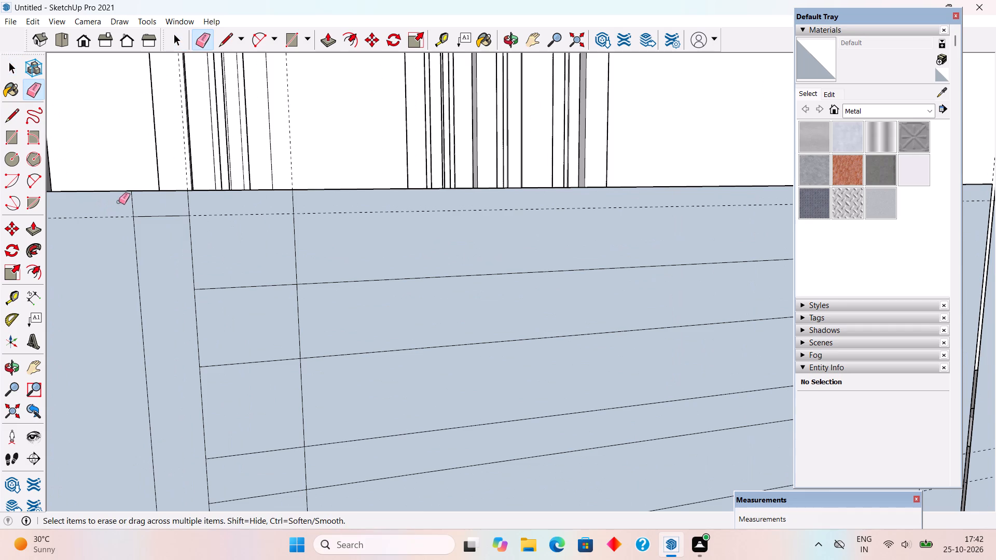
{"action": "left_click", "coordinate": [134, 210]}
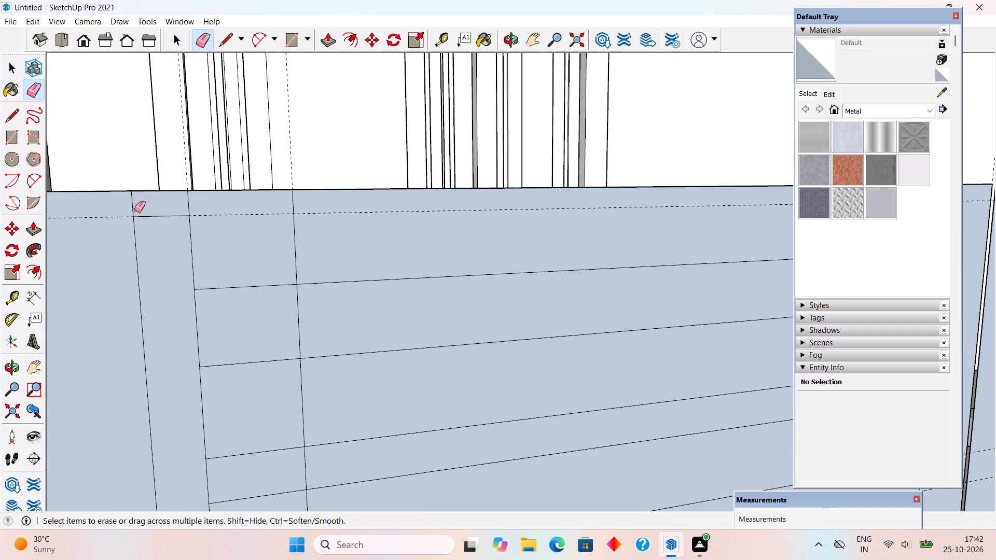
{"action": "left_click", "coordinate": [132, 212]}
{"action": "left_click", "coordinate": [188, 209]}
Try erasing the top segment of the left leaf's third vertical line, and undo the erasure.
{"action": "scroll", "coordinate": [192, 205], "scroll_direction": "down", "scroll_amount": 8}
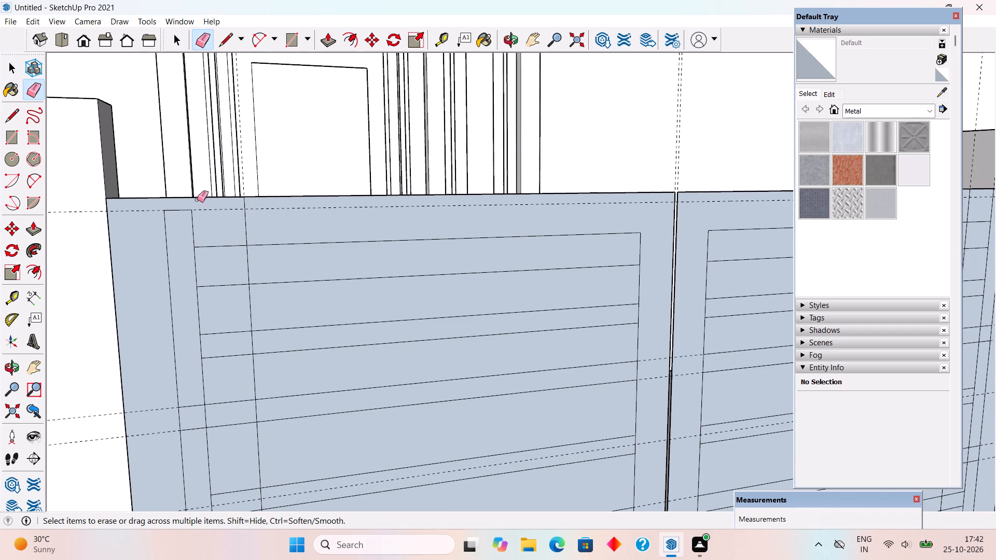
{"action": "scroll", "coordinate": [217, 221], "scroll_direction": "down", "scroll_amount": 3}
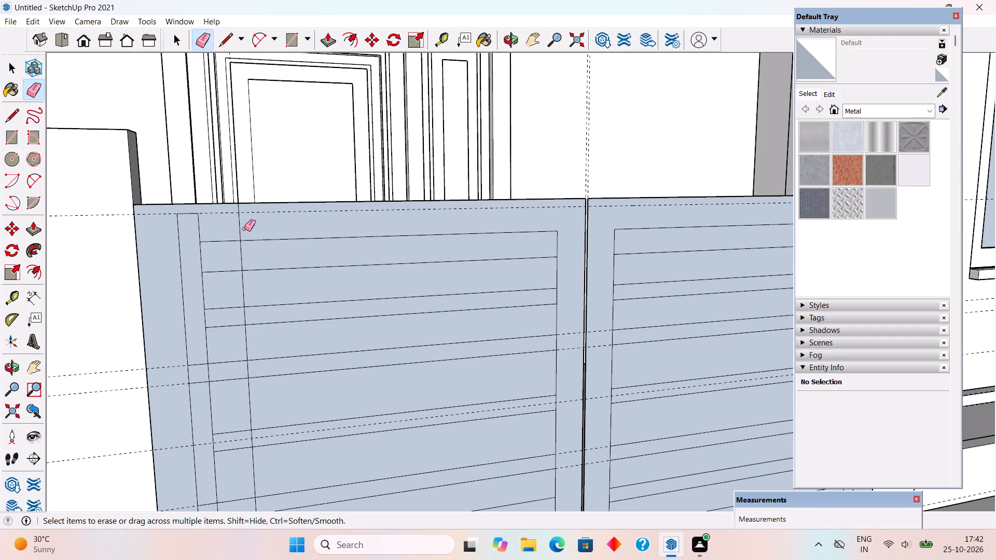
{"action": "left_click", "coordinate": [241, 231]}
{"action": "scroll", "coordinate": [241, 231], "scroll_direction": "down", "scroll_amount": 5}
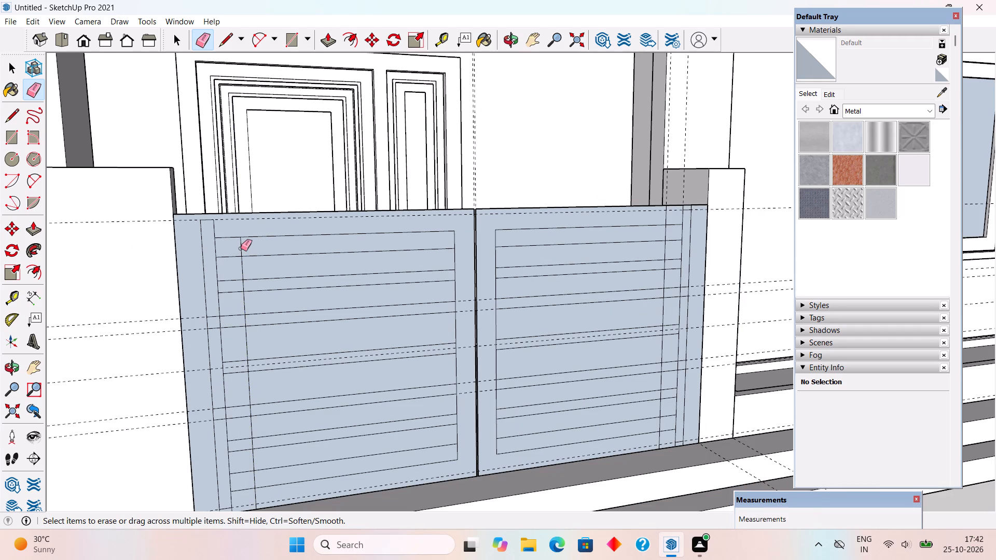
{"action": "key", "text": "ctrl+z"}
Delete the two wide faces directly above and below the left leaf's upper narrow slat to form openings.
{"action": "scroll", "coordinate": [219, 240], "scroll_direction": "up", "scroll_amount": 4}
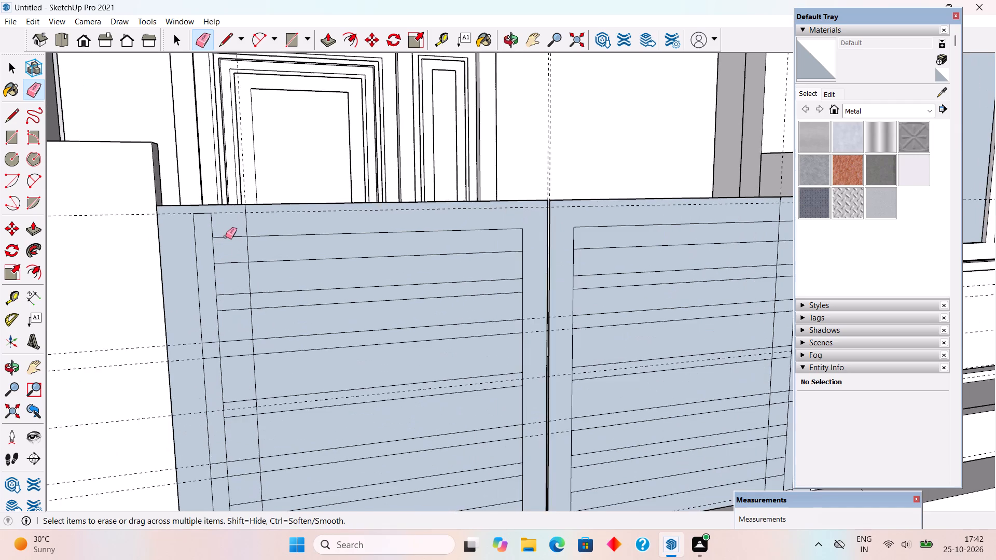
{"action": "scroll", "coordinate": [226, 236], "scroll_direction": "up", "scroll_amount": 1}
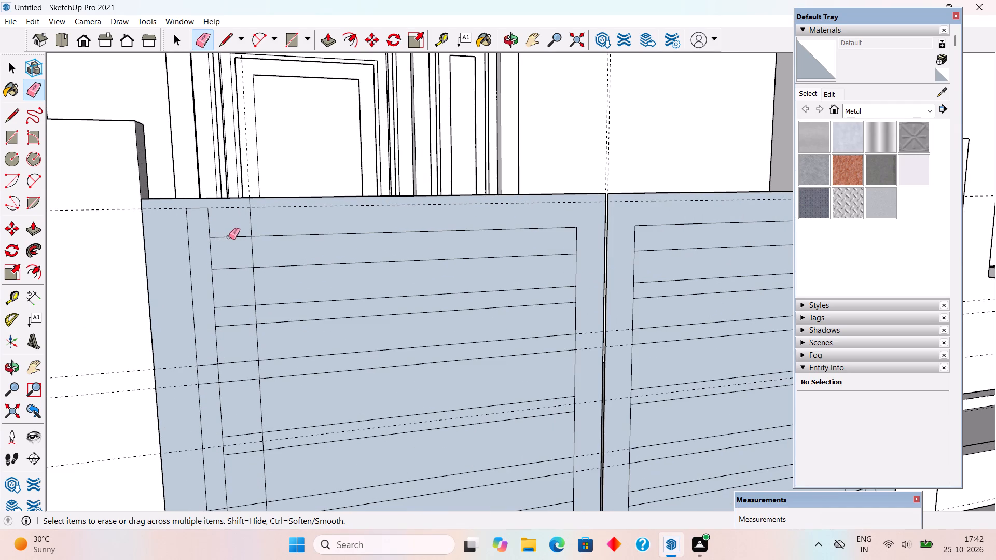
{"action": "scroll", "coordinate": [230, 239], "scroll_direction": "down", "scroll_amount": 4}
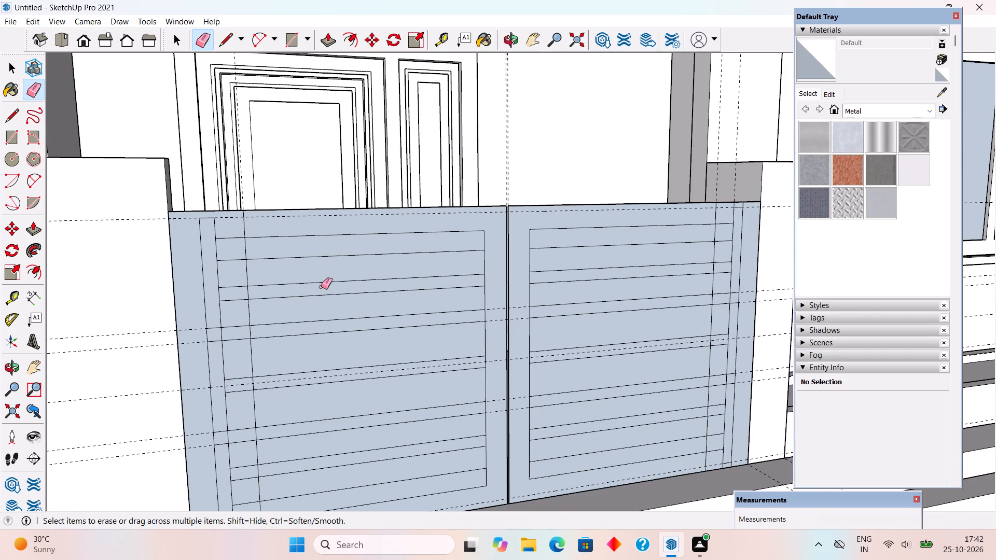
{"action": "scroll", "coordinate": [365, 279], "scroll_direction": "down", "scroll_amount": 3}
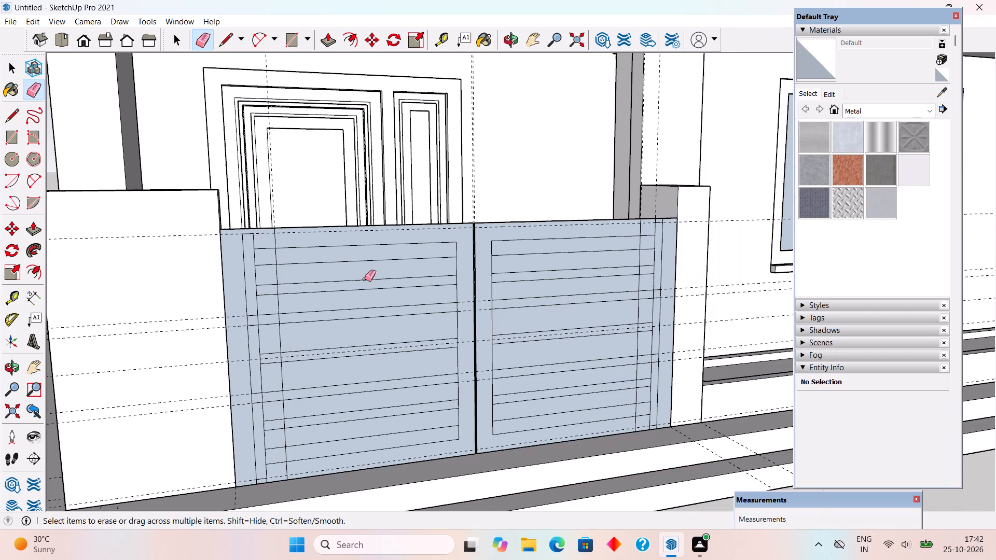
{"action": "key", "text": "space"}
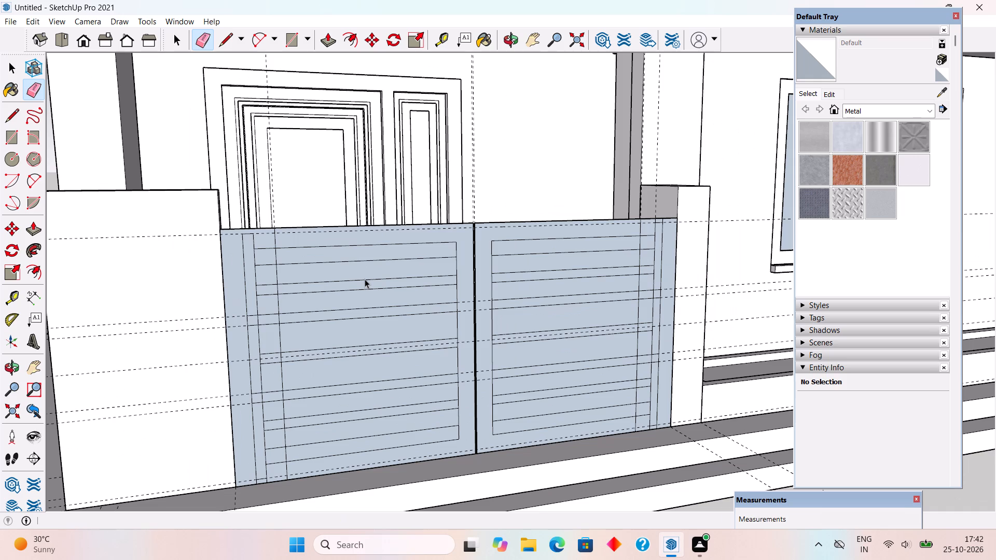
{"action": "scroll", "coordinate": [339, 219], "scroll_direction": "up", "scroll_amount": 4}
{"action": "scroll", "coordinate": [334, 228], "scroll_direction": "down", "scroll_amount": 2}
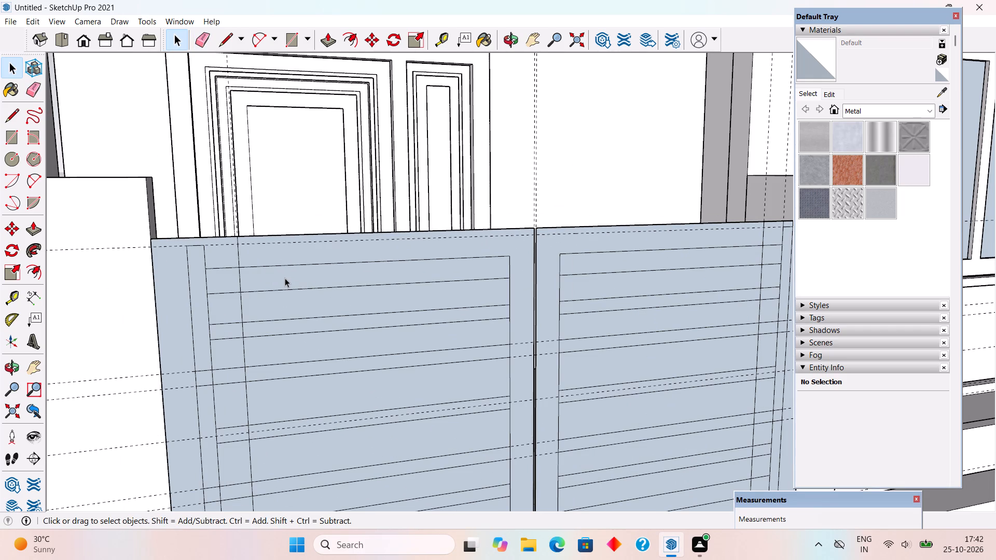
{"action": "left_click", "coordinate": [297, 306]}
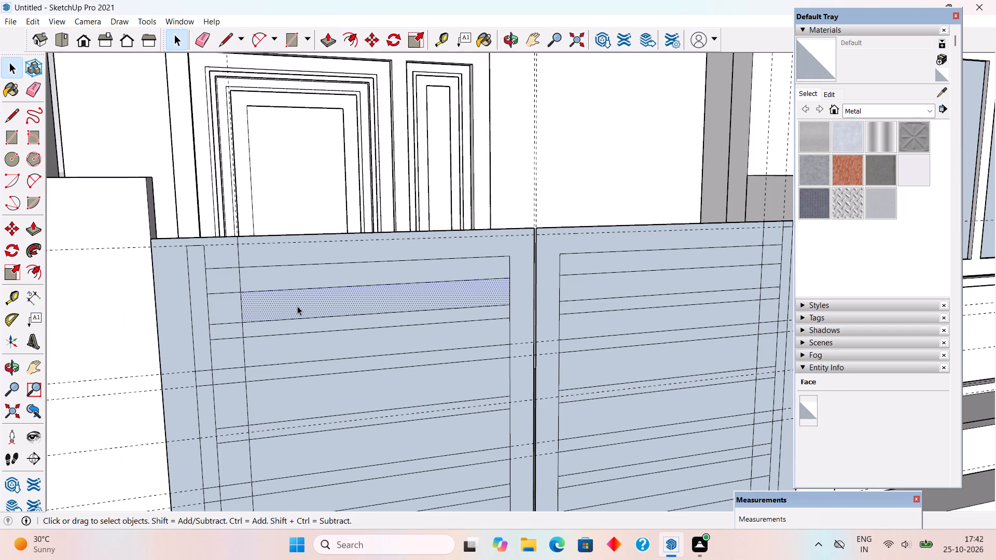
{"action": "key", "text": "Delete"}
{"action": "left_click", "coordinate": [307, 353]}
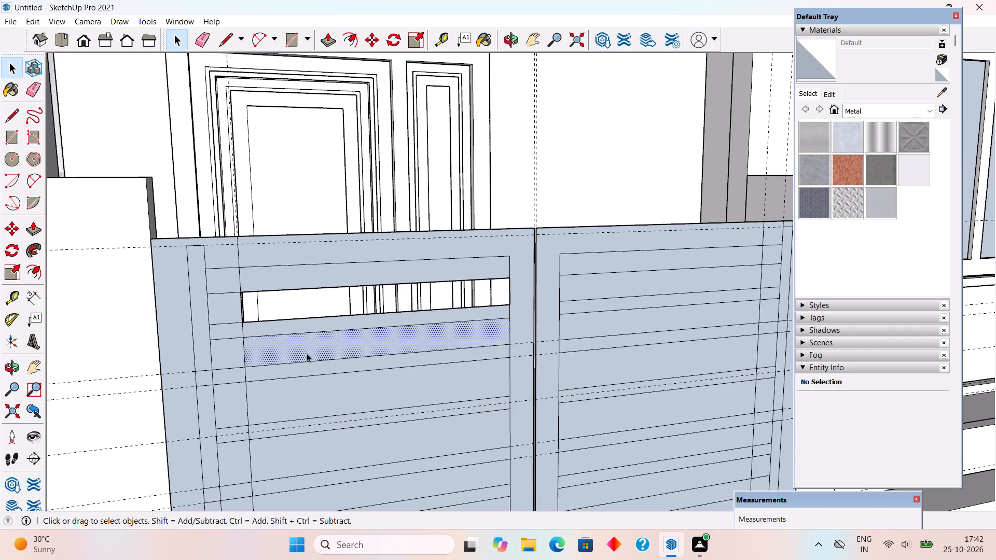
{"action": "key", "text": "Delete"}
Delete the two wide faces directly above and below the left leaf's lower narrow slat to form openings.
{"action": "scroll", "coordinate": [308, 441], "scroll_direction": "down", "scroll_amount": 4}
{"action": "scroll", "coordinate": [324, 375], "scroll_direction": "down", "scroll_amount": 2}
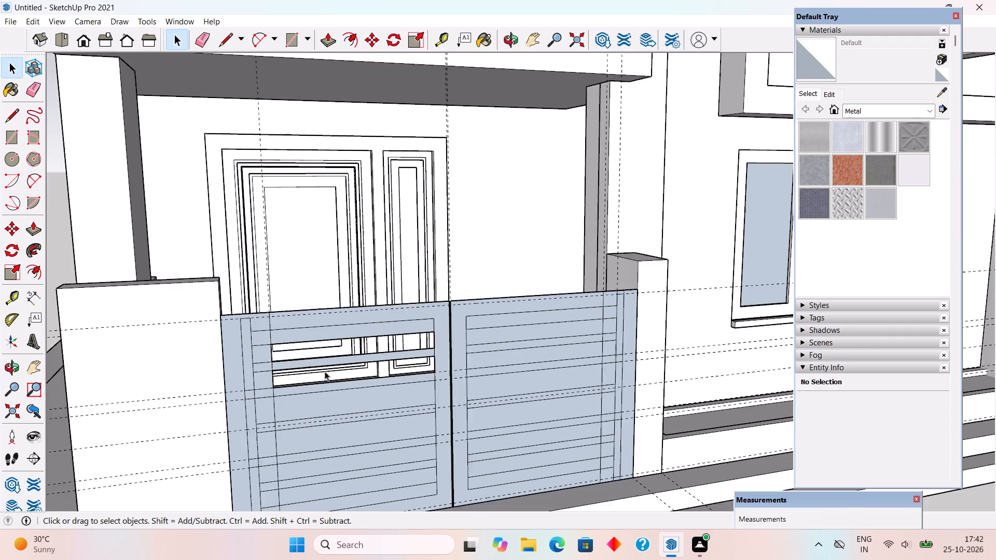
{"action": "scroll", "coordinate": [325, 371], "scroll_direction": "down", "scroll_amount": 2}
{"action": "scroll", "coordinate": [371, 512], "scroll_direction": "up", "scroll_amount": 5}
{"action": "scroll", "coordinate": [330, 400], "scroll_direction": "up", "scroll_amount": 3}
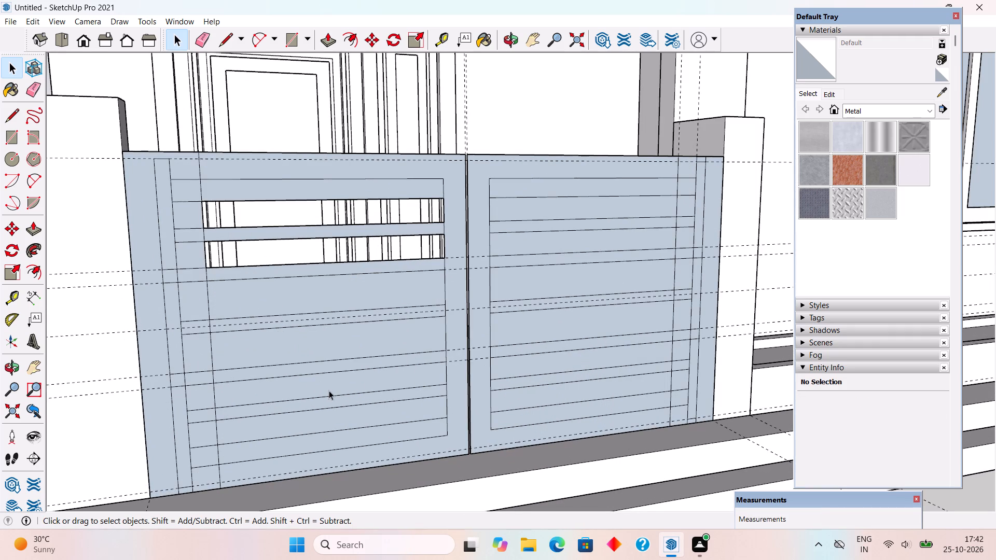
{"action": "left_click", "coordinate": [331, 383]}
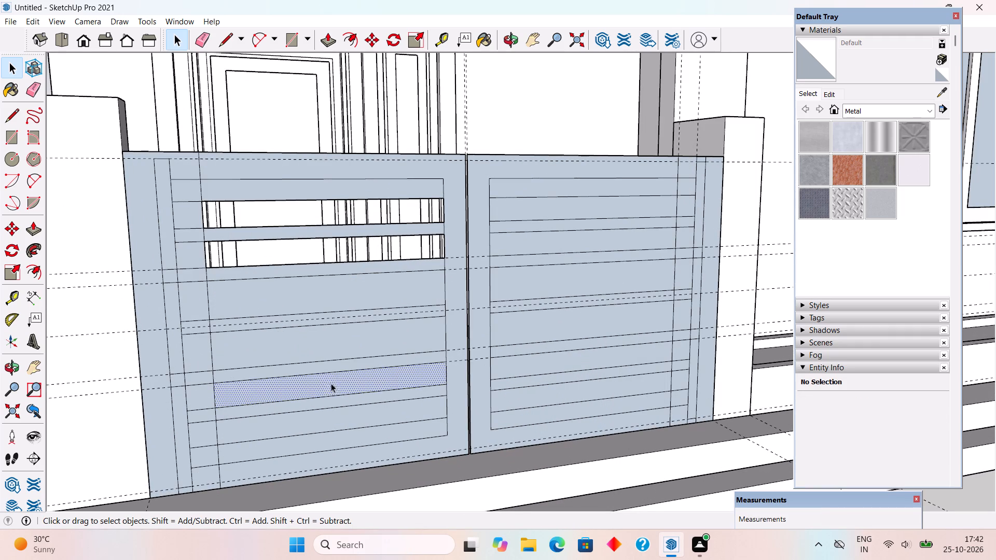
{"action": "key", "text": "Delete"}
{"action": "left_click", "coordinate": [334, 425]}
{"action": "key", "text": "Delete"}
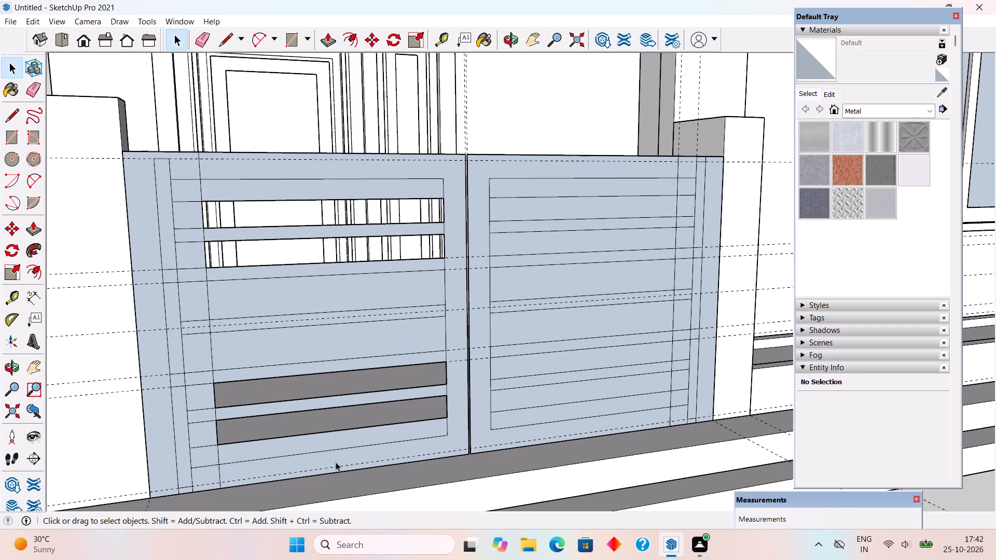
Delete the four wide faces above and below the right leaf's upper and lower narrow slats to match the left leaf.
{"action": "left_click", "coordinate": [541, 208]}
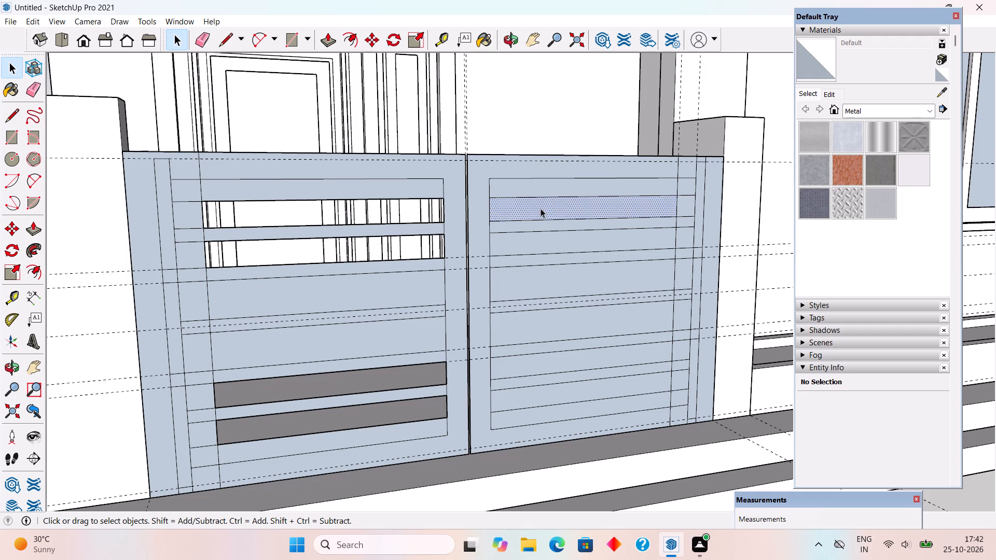
{"action": "key", "text": "Delete"}
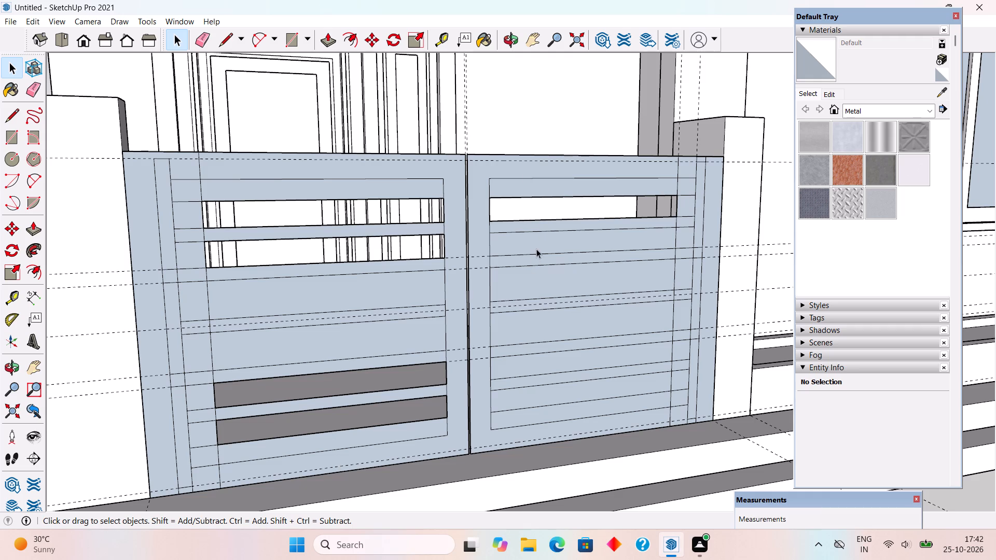
{"action": "left_click", "coordinate": [537, 243]}
{"action": "key", "text": "Delete"}
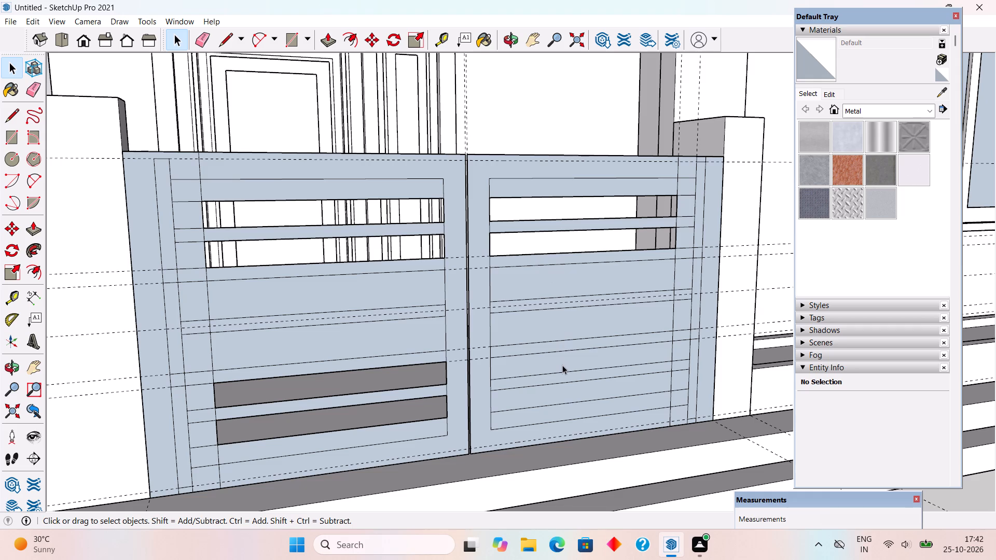
{"action": "left_click", "coordinate": [562, 365]}
{"action": "key", "text": "Delete"}
{"action": "left_click", "coordinate": [566, 397]}
{"action": "key", "text": "Delete"}
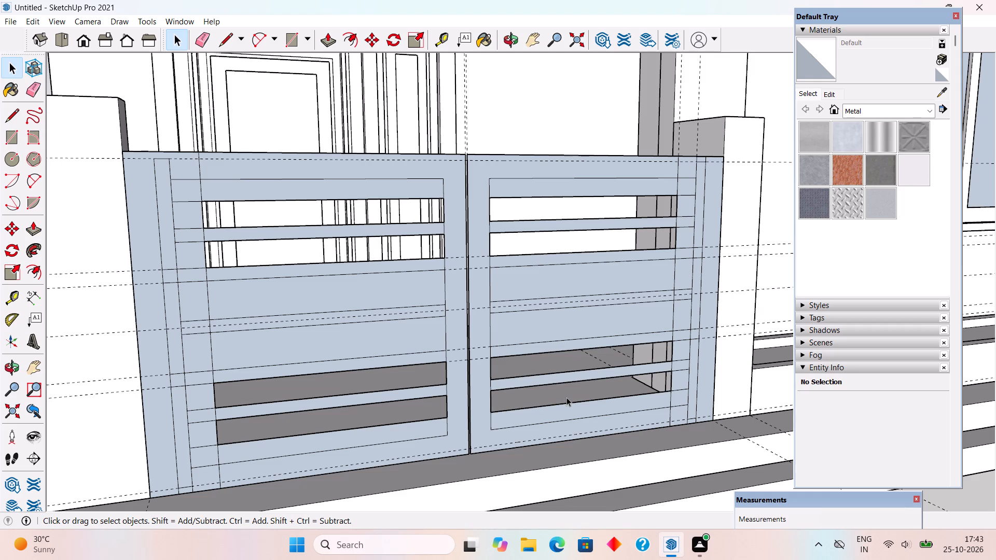
Delete the upper, middle and lower faces of the left leaf's narrow vertical strip, keeping the two crossbars between them.
{"action": "scroll", "coordinate": [191, 313], "scroll_direction": "up", "scroll_amount": 3}
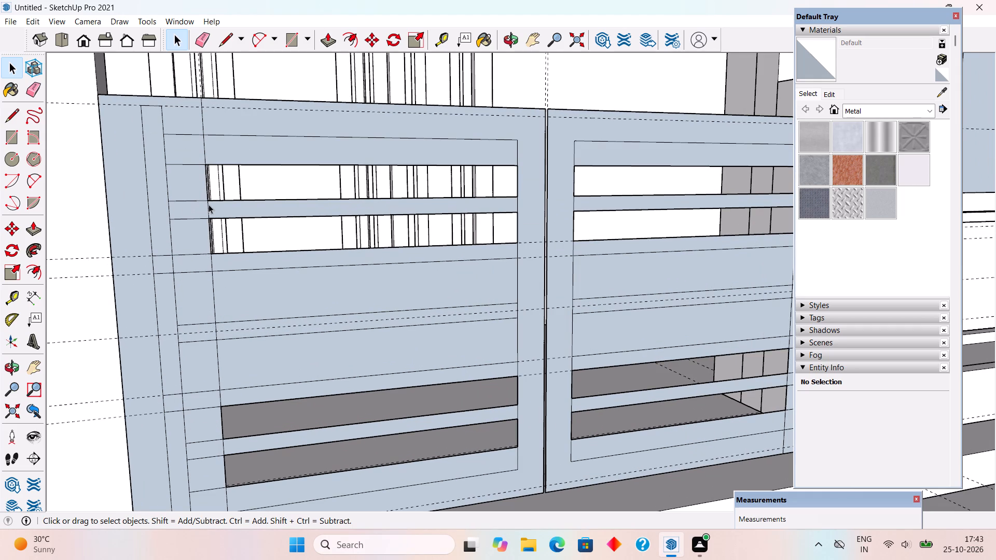
{"action": "left_click", "coordinate": [158, 216]}
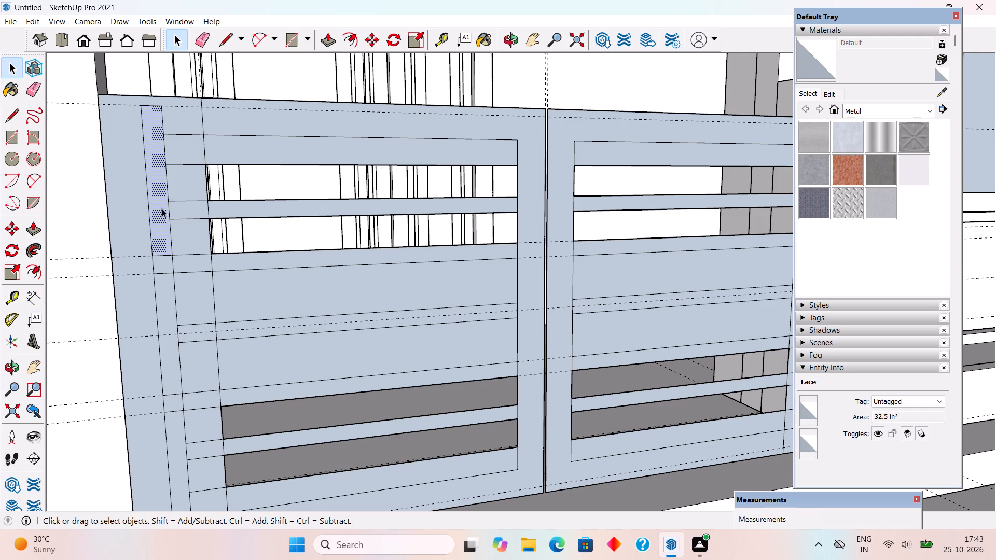
{"action": "key", "text": "Delete"}
{"action": "left_click", "coordinate": [166, 311]}
{"action": "key", "text": "Delete"}
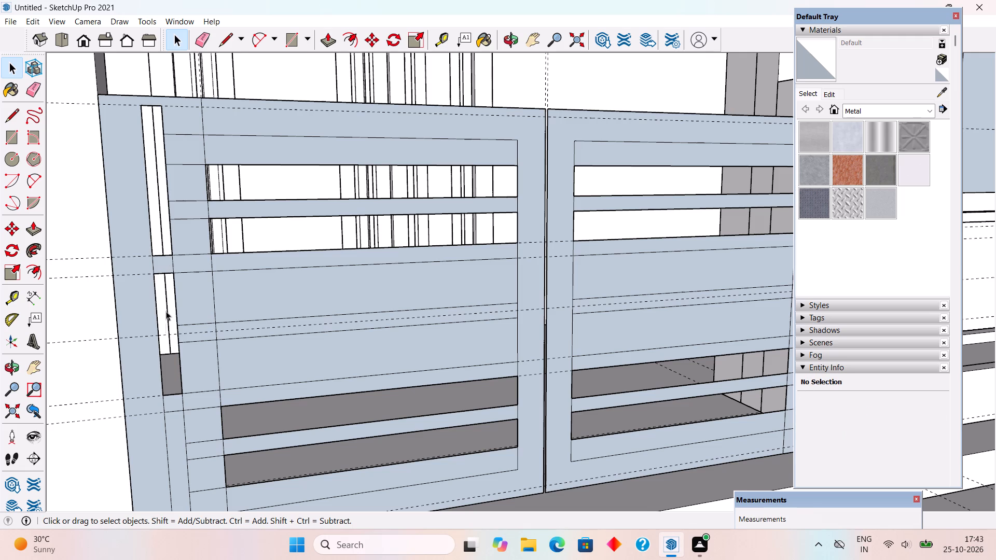
{"action": "left_click", "coordinate": [171, 439]}
{"action": "key", "text": "Delete"}
Delete the upper, middle and lower faces of the right leaf's narrow vertical strip, keeping the two crossbars between them.
{"action": "scroll", "coordinate": [188, 290], "scroll_direction": "down", "scroll_amount": 6}
{"action": "scroll", "coordinate": [707, 182], "scroll_direction": "up", "scroll_amount": 4}
{"action": "scroll", "coordinate": [525, 237], "scroll_direction": "up", "scroll_amount": 2}
{"action": "left_click", "coordinate": [534, 227]}
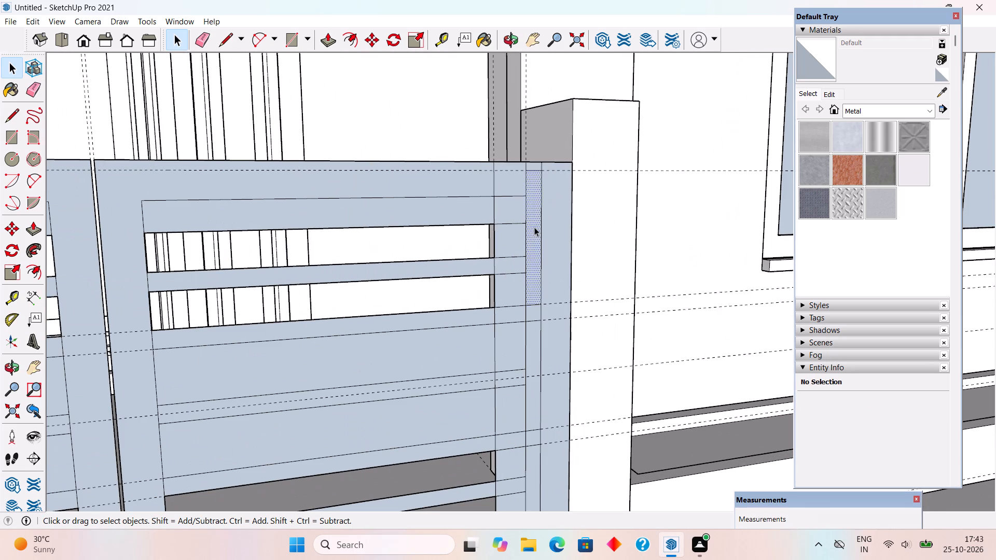
{"action": "key", "text": "Delete"}
{"action": "left_click", "coordinate": [533, 363]}
{"action": "key", "text": "Delete"}
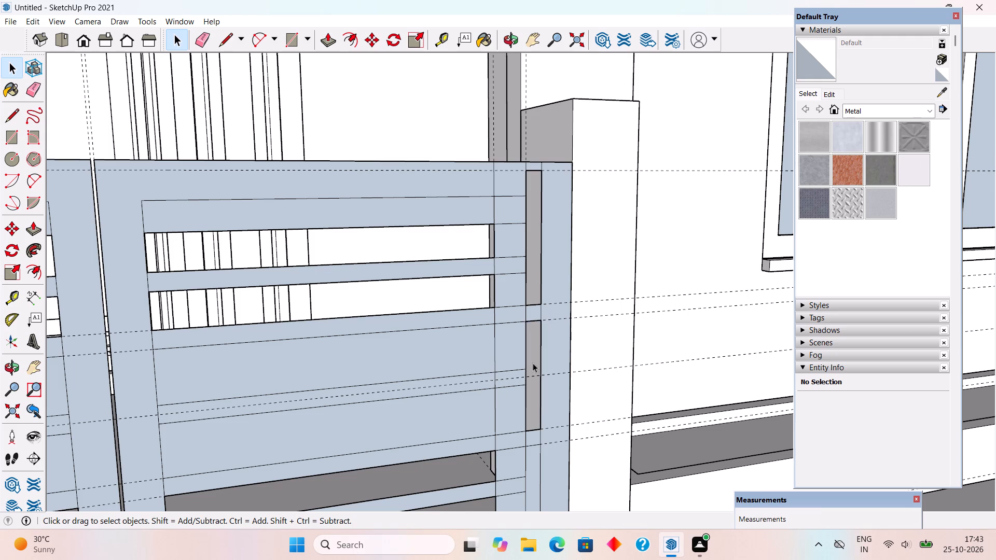
{"action": "scroll", "coordinate": [538, 400], "scroll_direction": "down", "scroll_amount": 4}
{"action": "left_click", "coordinate": [536, 461]}
{"action": "key", "text": "Delete"}
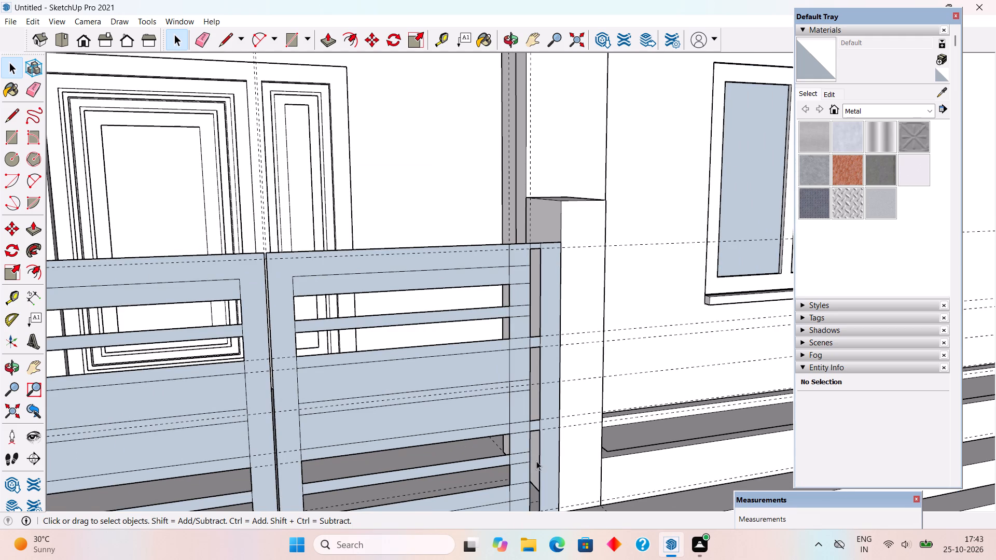
Erase the two line stubs below the right leaf's narrow vertical opening at the gate's bottom edge.
{"action": "scroll", "coordinate": [549, 353], "scroll_direction": "down", "scroll_amount": 4}
{"action": "scroll", "coordinate": [557, 461], "scroll_direction": "up", "scroll_amount": 15}
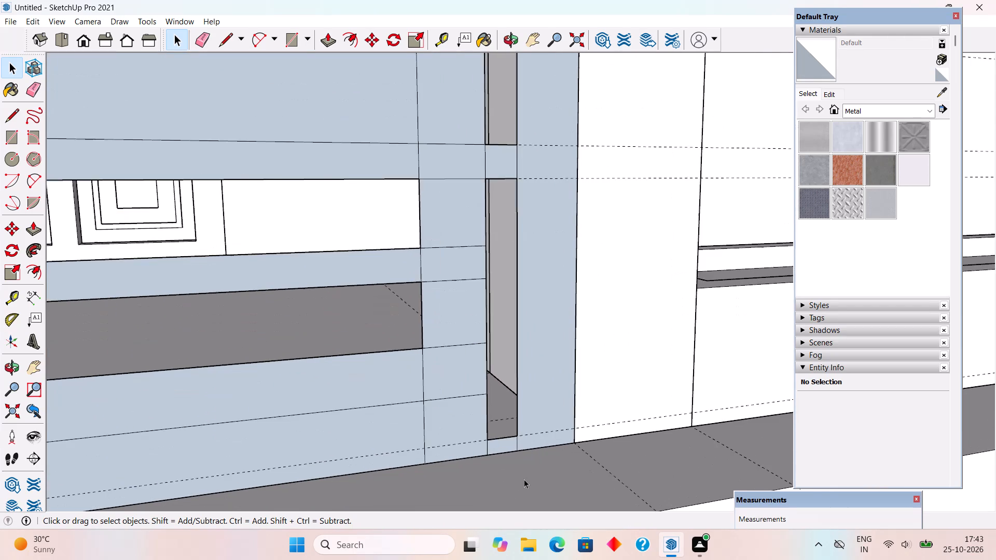
{"action": "scroll", "coordinate": [524, 479], "scroll_direction": "up", "scroll_amount": 1}
{"action": "key", "text": "e"}
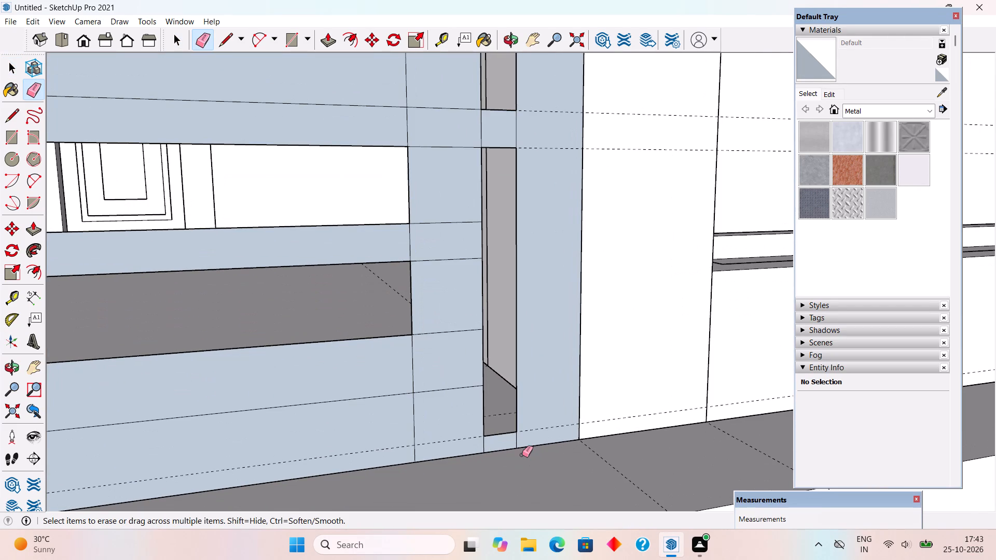
{"action": "left_click", "coordinate": [516, 440]}
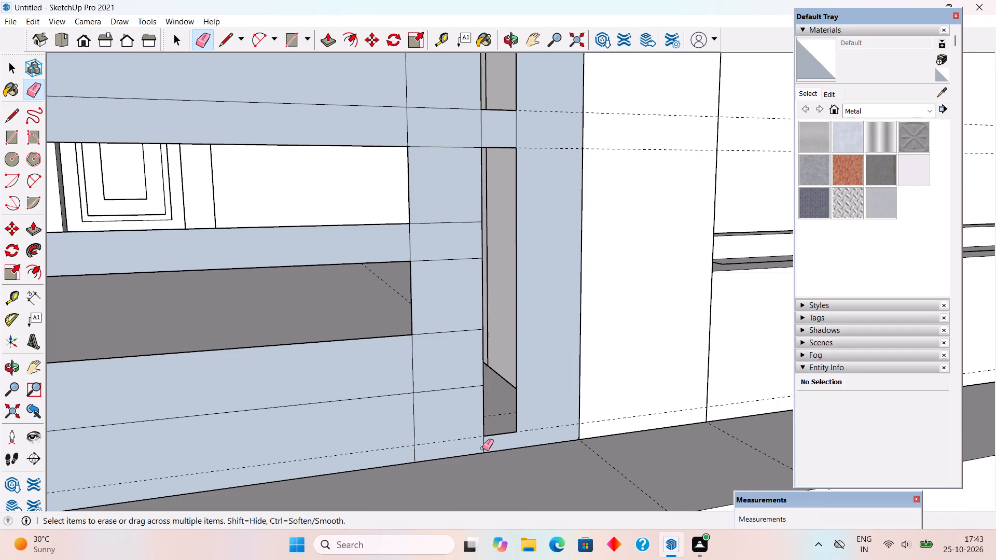
{"action": "left_click", "coordinate": [482, 448]}
Erase the two line stubs above the right leaf's narrow vertical opening and the vertical stub above its slatted area.
{"action": "scroll", "coordinate": [480, 425], "scroll_direction": "down", "scroll_amount": 10}
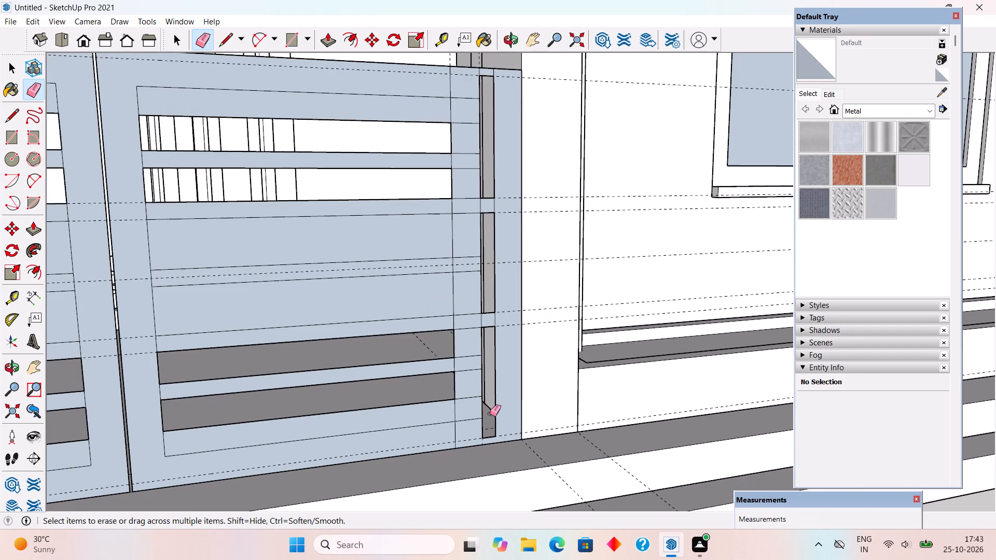
{"action": "scroll", "coordinate": [495, 388], "scroll_direction": "down", "scroll_amount": 2}
{"action": "scroll", "coordinate": [497, 128], "scroll_direction": "up", "scroll_amount": 3}
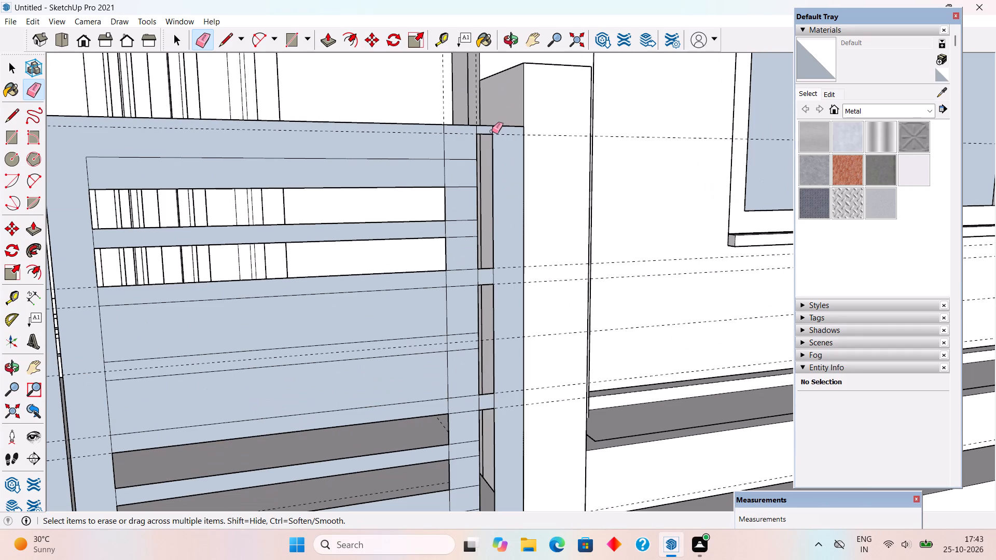
{"action": "left_click", "coordinate": [494, 129]}
{"action": "scroll", "coordinate": [502, 132], "scroll_direction": "up", "scroll_amount": 2}
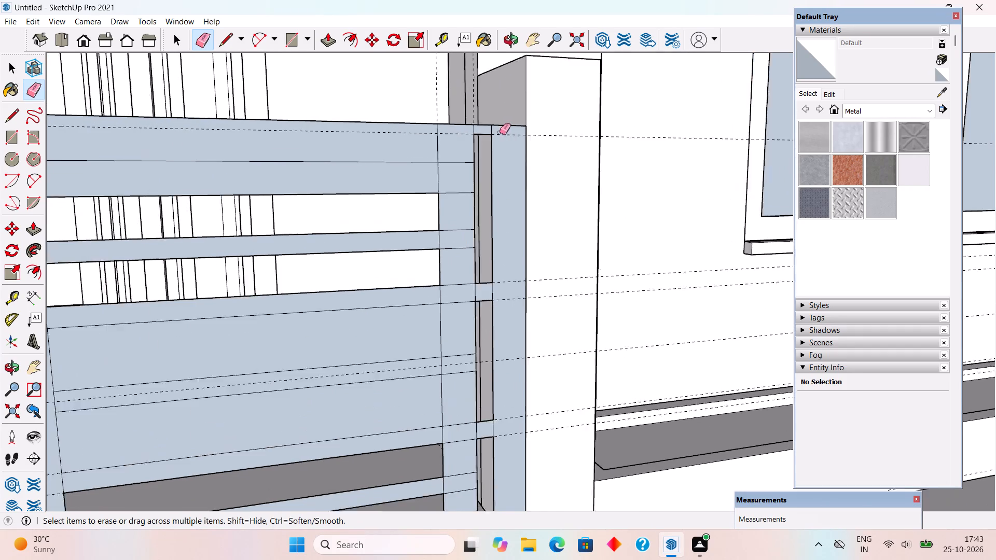
{"action": "scroll", "coordinate": [500, 132], "scroll_direction": "up", "scroll_amount": 6}
{"action": "left_click", "coordinate": [488, 127]}
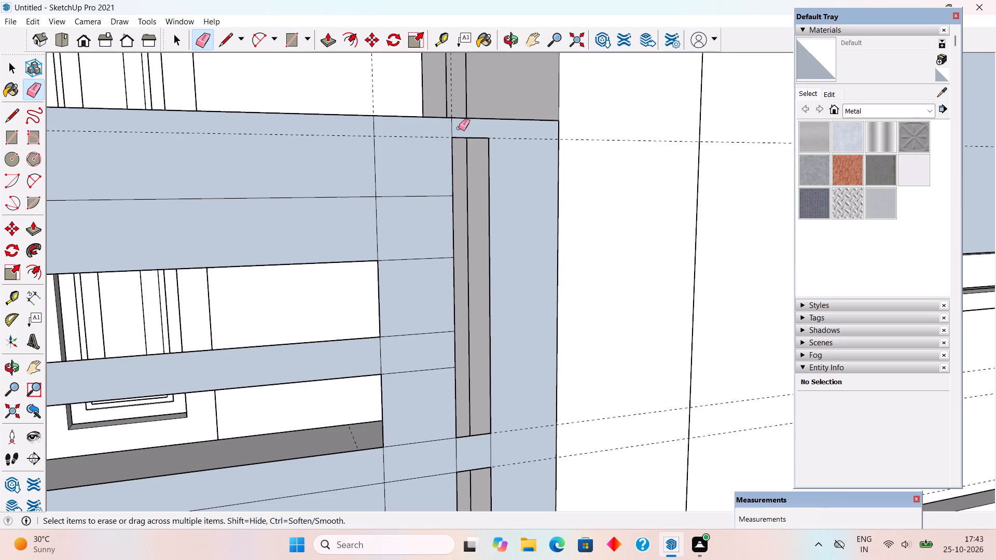
{"action": "left_click", "coordinate": [451, 125]}
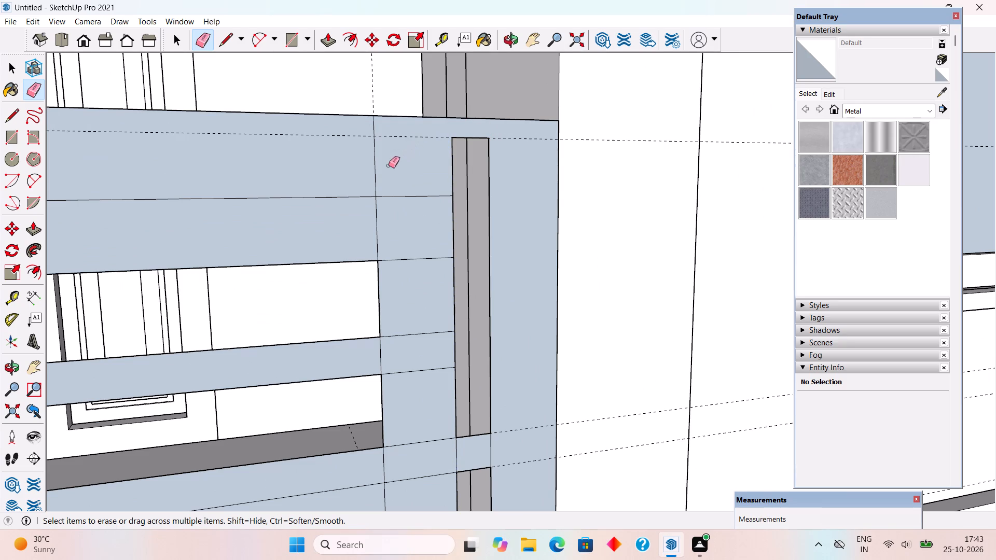
{"action": "left_click", "coordinate": [376, 164]}
{"action": "scroll", "coordinate": [390, 173], "scroll_direction": "down", "scroll_amount": 4}
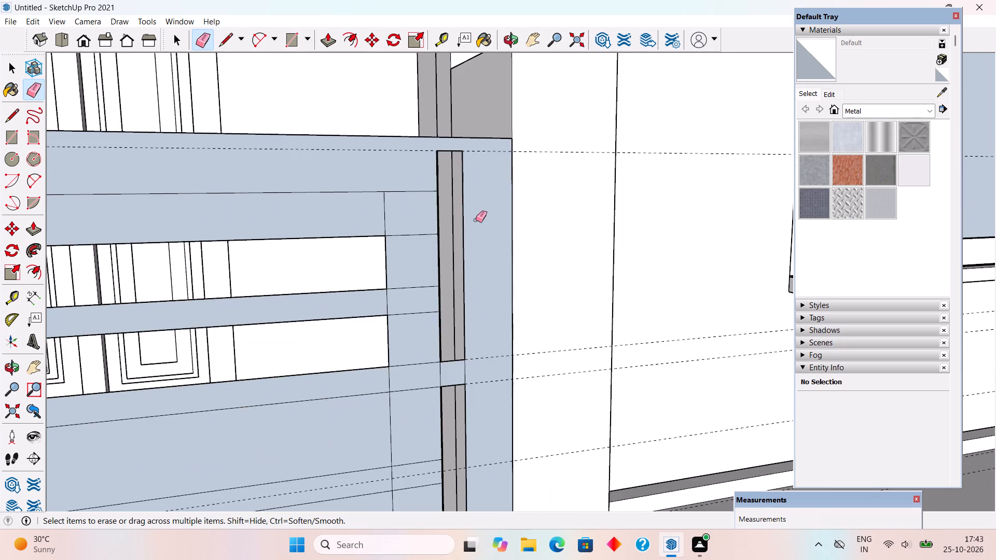
{"action": "scroll", "coordinate": [478, 218], "scroll_direction": "down", "scroll_amount": 10}
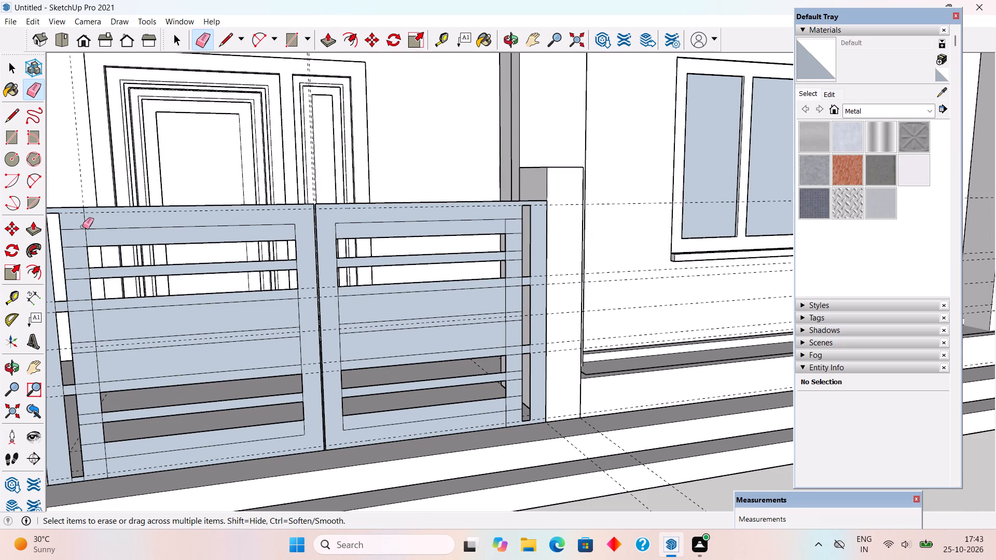
Erase the vertical line stub above the left leaf's slatted area, at the top of its inner stile.
{"action": "scroll", "coordinate": [82, 225], "scroll_direction": "up", "scroll_amount": 3}
{"action": "left_click", "coordinate": [85, 221]}
{"action": "scroll", "coordinate": [112, 223], "scroll_direction": "down", "scroll_amount": 6}
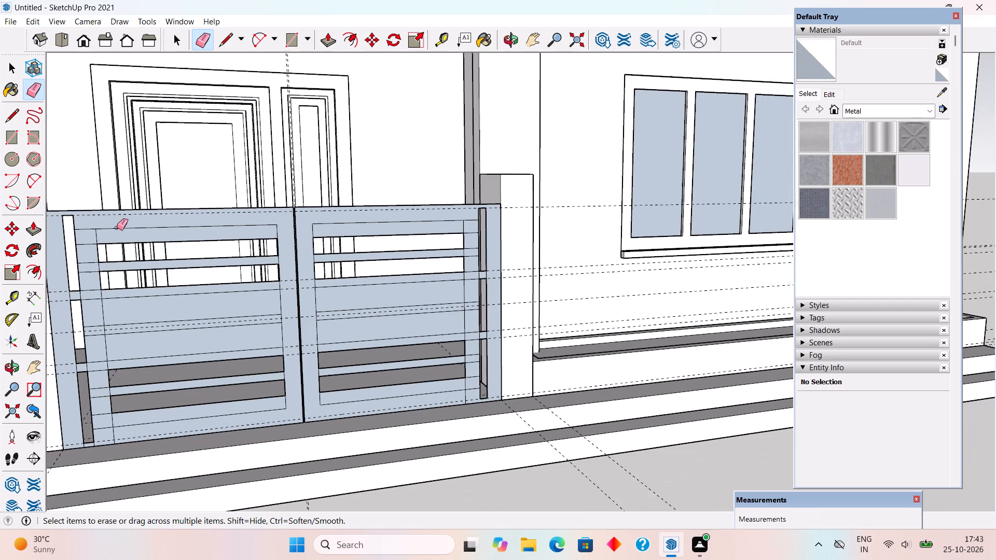
Erase the horizontal line stubs crossing the left leaf's inner stile beside the upper slat openings, plus the slat's short end line.
{"action": "scroll", "coordinate": [93, 239], "scroll_direction": "up", "scroll_amount": 2}
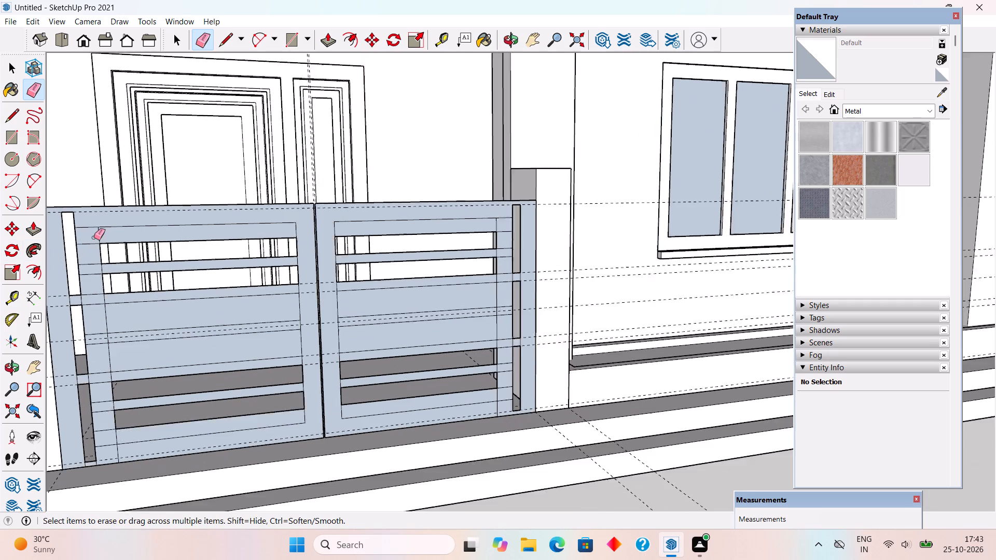
{"action": "scroll", "coordinate": [94, 237], "scroll_direction": "up", "scroll_amount": 1}
{"action": "scroll", "coordinate": [102, 249], "scroll_direction": "down", "scroll_amount": 3}
{"action": "scroll", "coordinate": [96, 296], "scroll_direction": "down", "scroll_amount": 4}
{"action": "scroll", "coordinate": [209, 275], "scroll_direction": "down", "scroll_amount": 3}
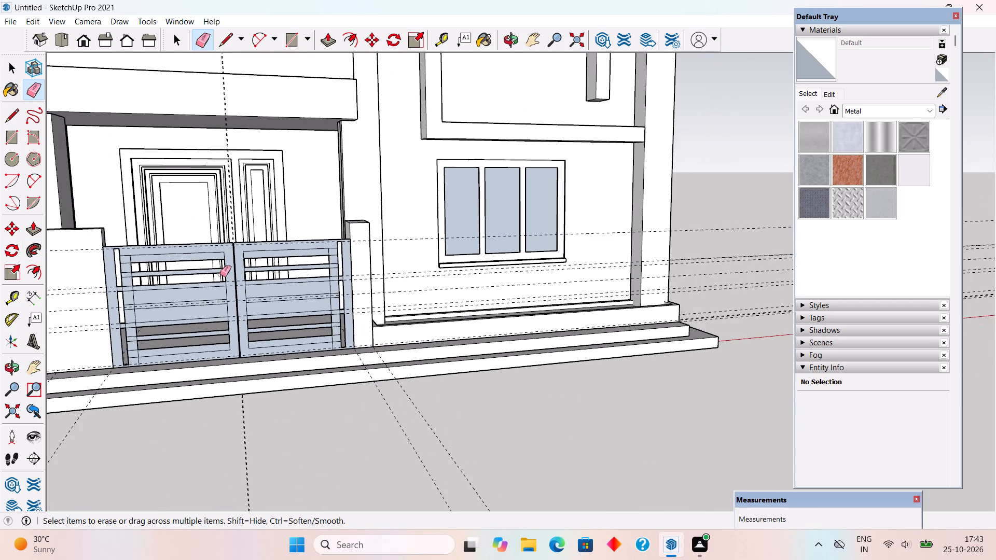
{"action": "scroll", "coordinate": [61, 275], "scroll_direction": "up", "scroll_amount": 13}
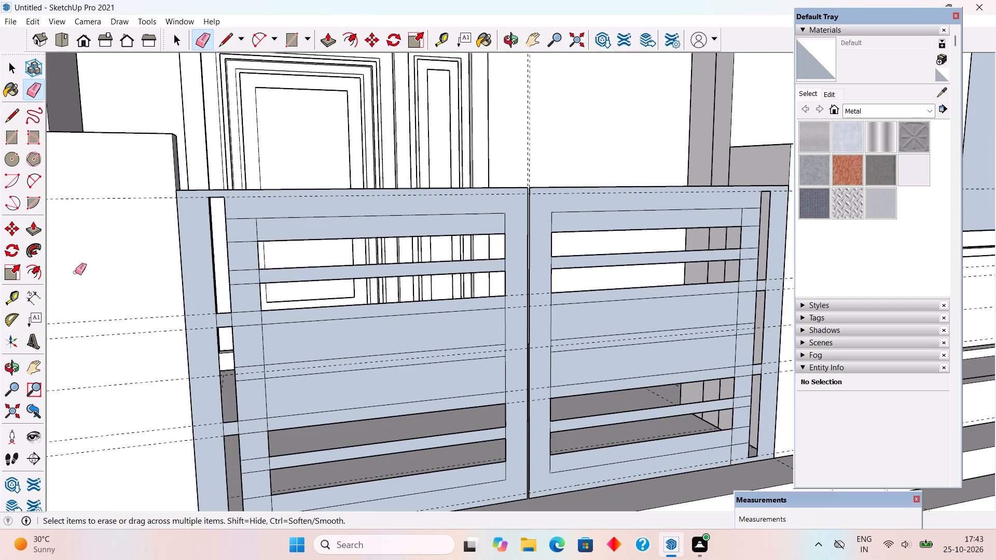
{"action": "scroll", "coordinate": [225, 216], "scroll_direction": "up", "scroll_amount": 3}
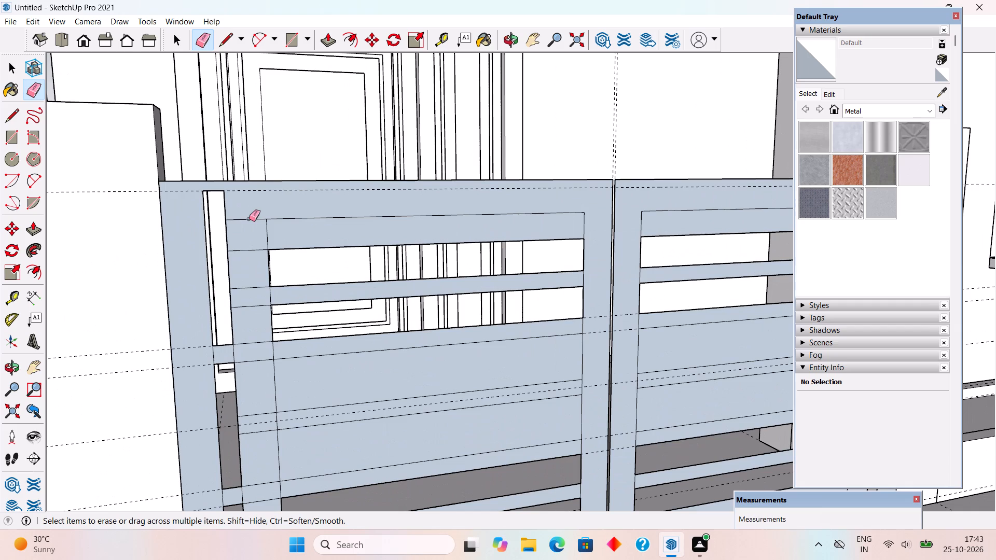
{"action": "left_click", "coordinate": [249, 219]}
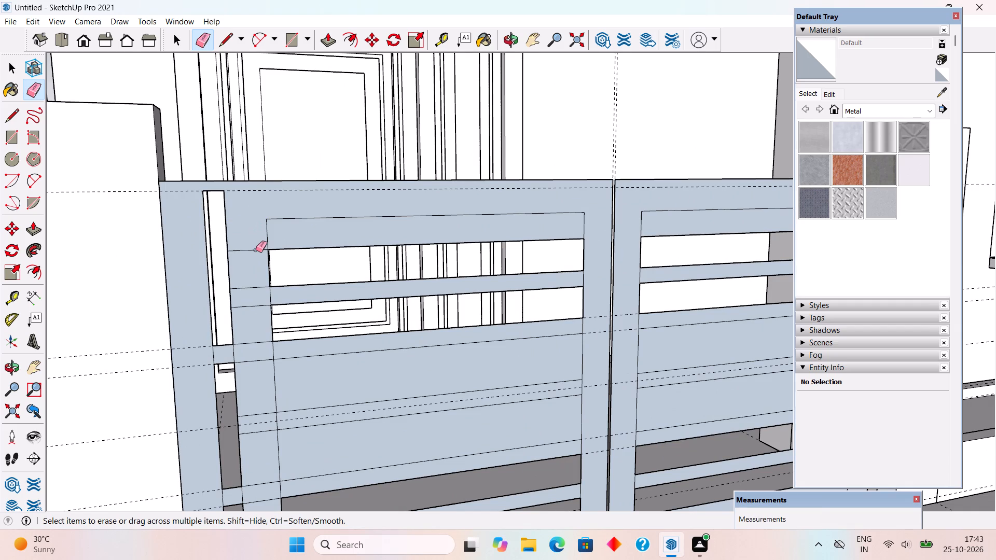
{"action": "left_click", "coordinate": [256, 250]}
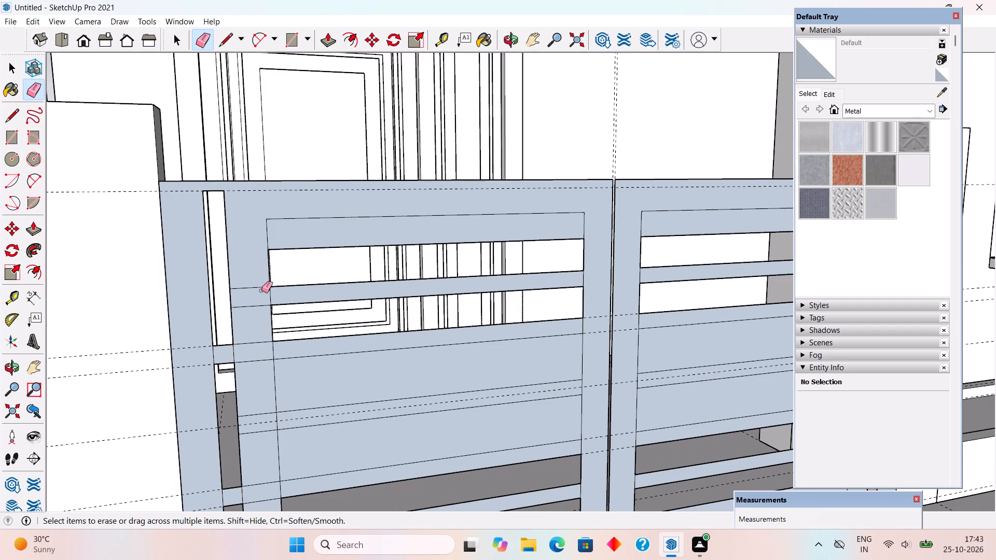
{"action": "left_click", "coordinate": [261, 290]}
{"action": "left_click", "coordinate": [261, 288]}
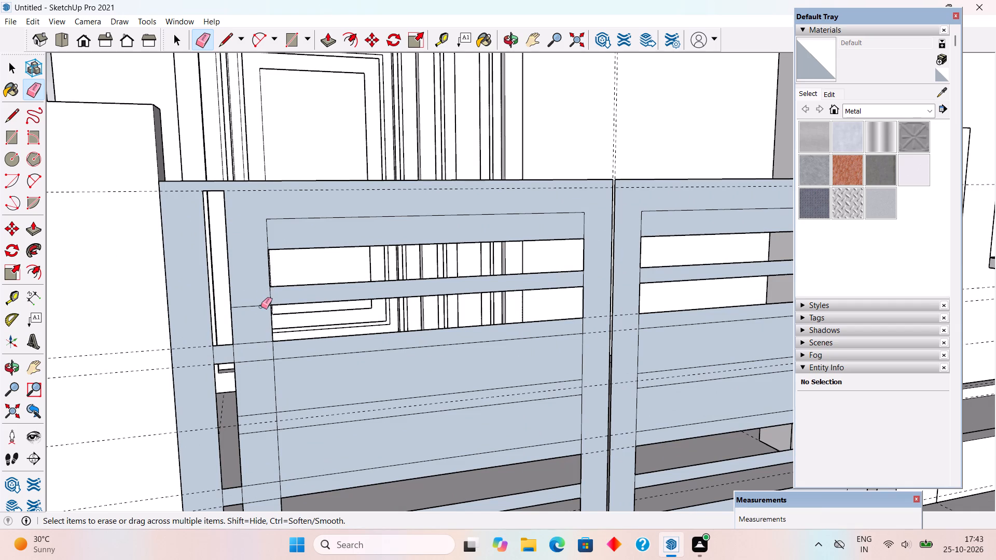
{"action": "left_click", "coordinate": [261, 306]}
{"action": "left_click", "coordinate": [271, 299]}
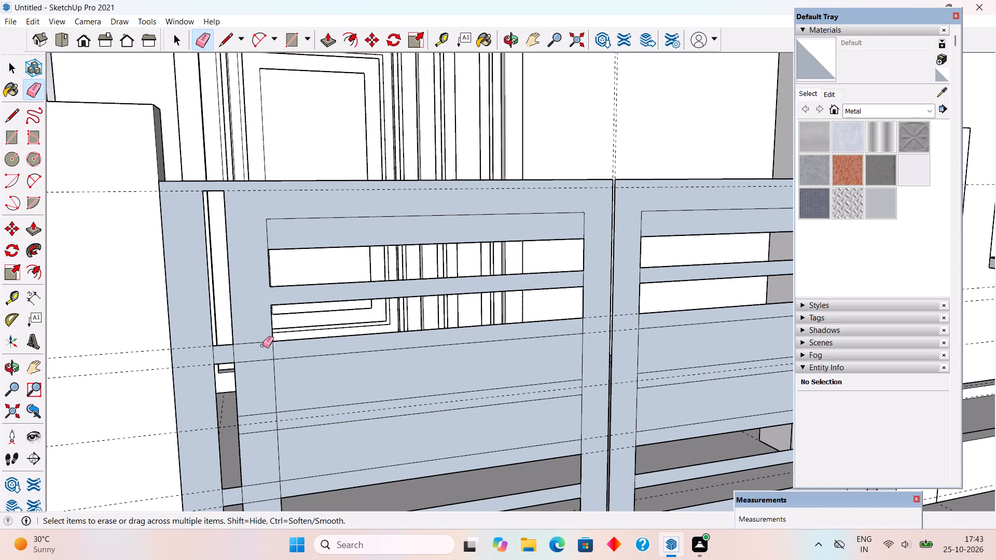
{"action": "left_click", "coordinate": [262, 345]}
{"action": "left_click", "coordinate": [262, 344]}
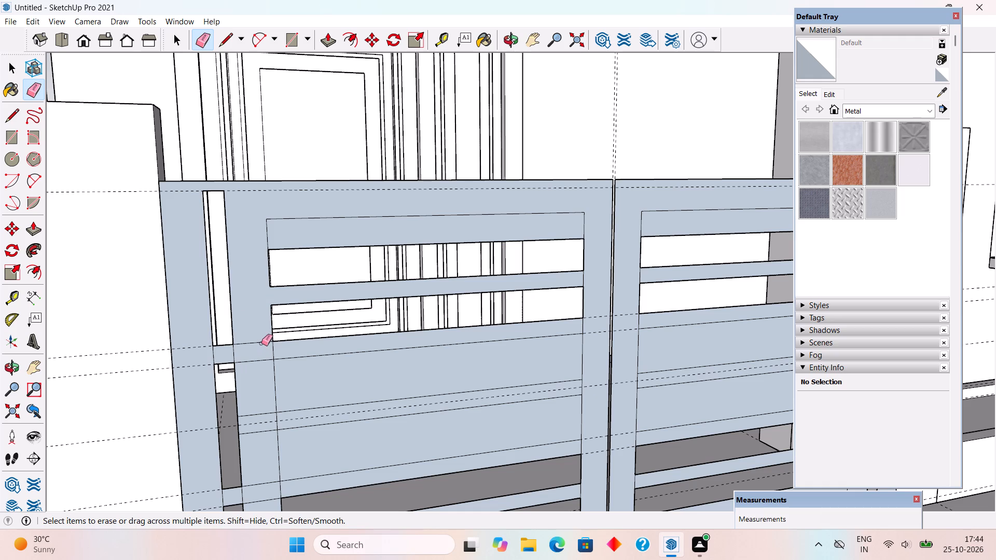
{"action": "left_click", "coordinate": [261, 343]}
{"action": "left_click", "coordinate": [260, 359]}
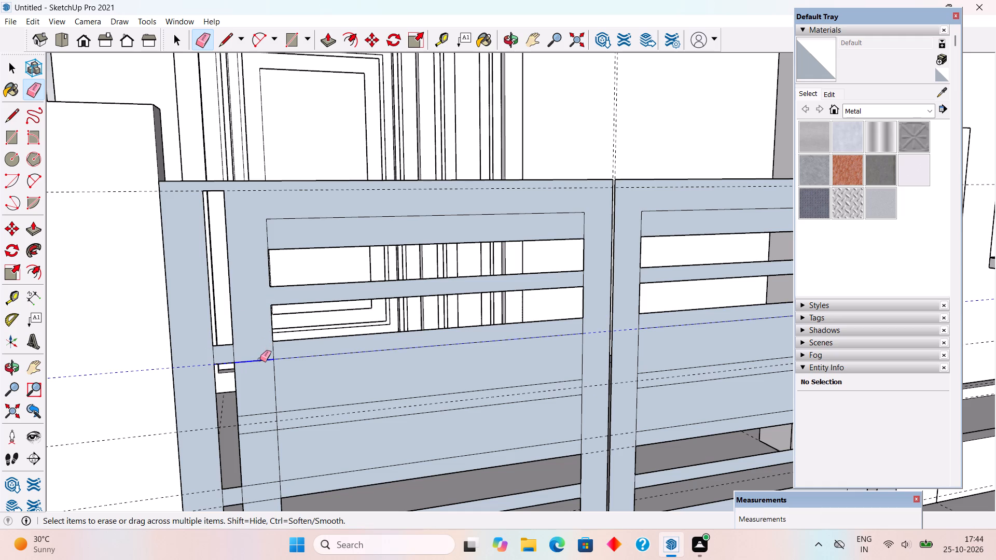
Erase the short vertical lines at the left leaf's upper crossbar ends and the segment just below the second slat opening.
{"action": "left_click", "coordinate": [234, 354]}
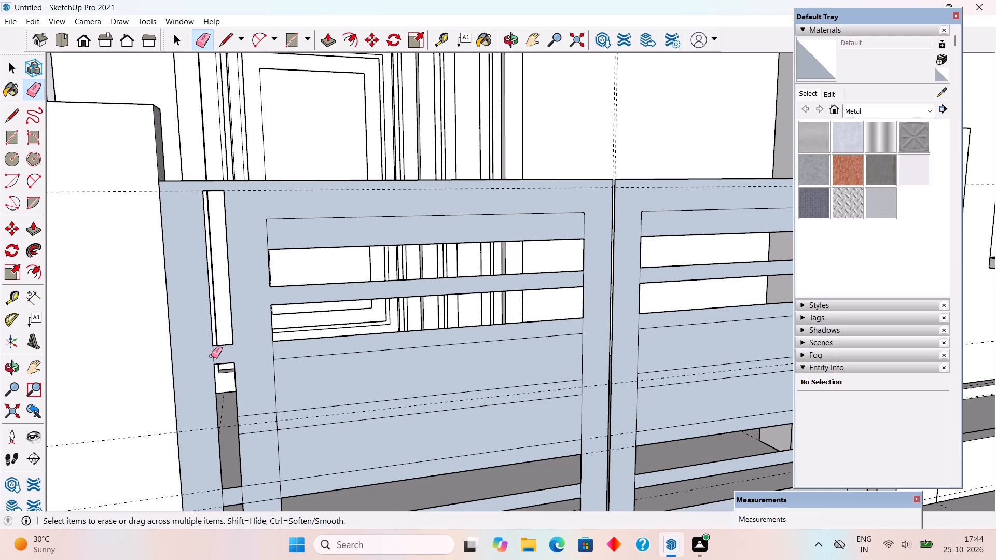
{"action": "left_click", "coordinate": [215, 355]}
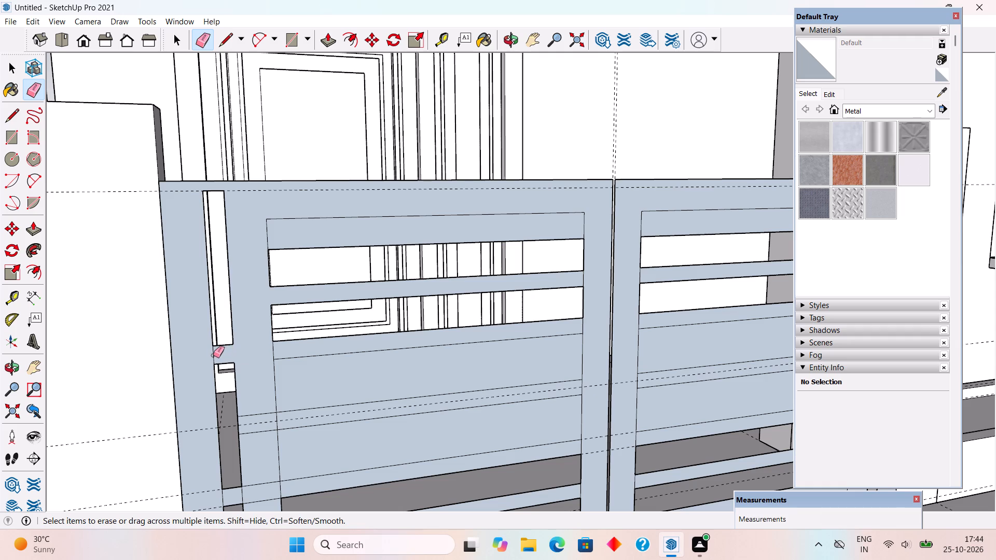
{"action": "left_click", "coordinate": [213, 355]}
{"action": "scroll", "coordinate": [282, 354], "scroll_direction": "up", "scroll_amount": 3}
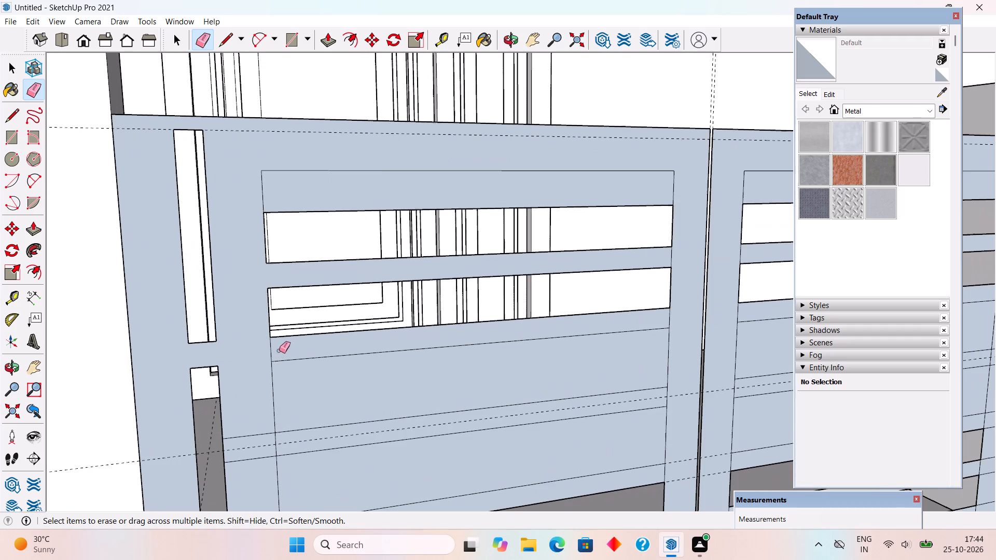
{"action": "scroll", "coordinate": [278, 348], "scroll_direction": "down", "scroll_amount": 1}
{"action": "left_click", "coordinate": [270, 349]}
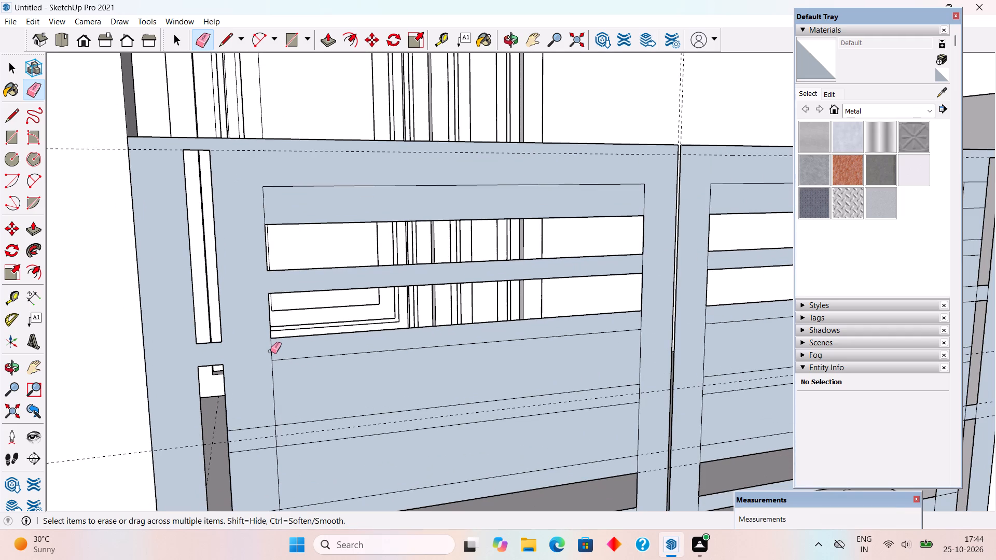
{"action": "left_click", "coordinate": [272, 353]}
Erase the two horizontal line stubs crossing the left leaf's inner stile beside the solid middle panel.
{"action": "scroll", "coordinate": [220, 296], "scroll_direction": "down", "scroll_amount": 4}
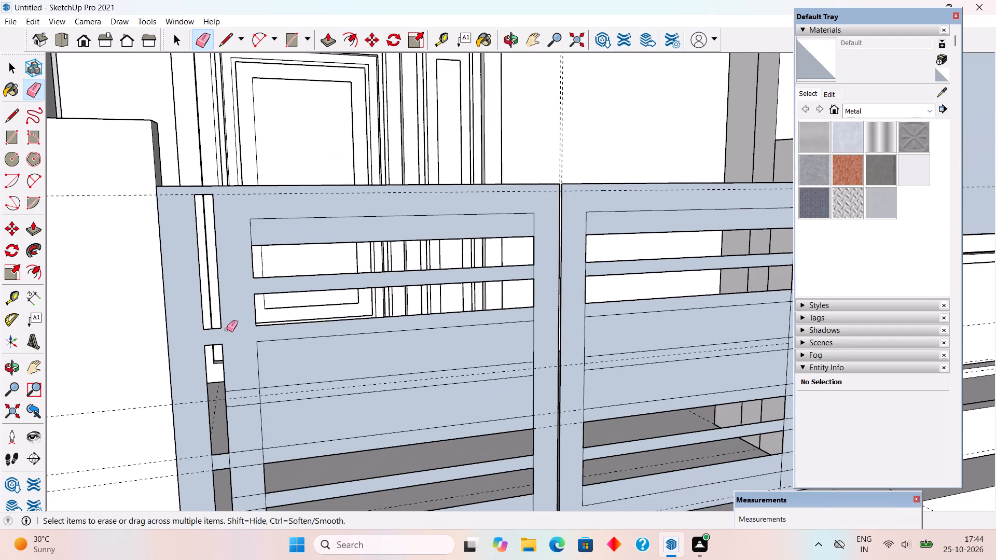
{"action": "scroll", "coordinate": [242, 383], "scroll_direction": "up", "scroll_amount": 4}
{"action": "left_click", "coordinate": [250, 391]}
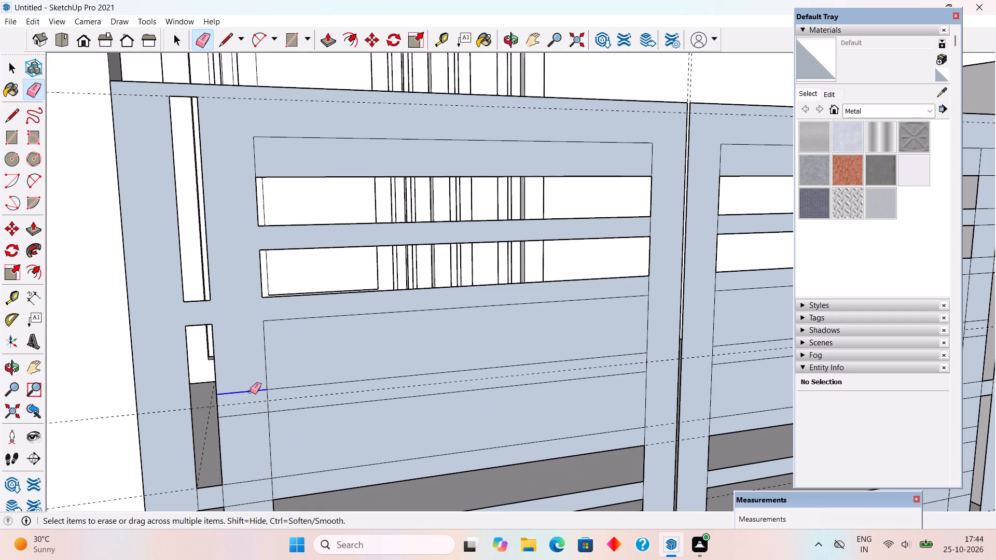
{"action": "left_click", "coordinate": [255, 413]}
Erase the stubs crossing the left leaf's inner stile at the lower crossbar and lower slat, plus that slat's short end line.
{"action": "scroll", "coordinate": [237, 356], "scroll_direction": "down", "scroll_amount": 7}
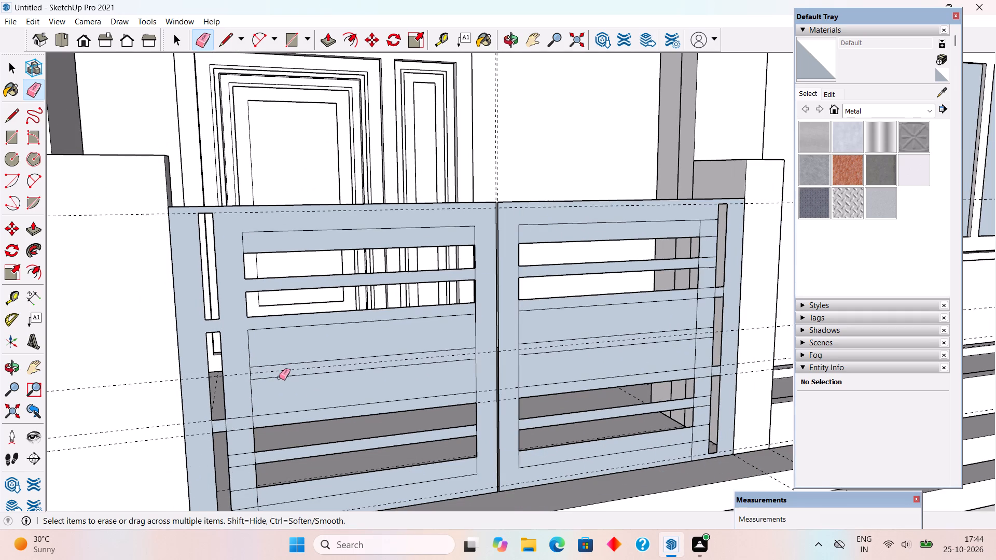
{"action": "scroll", "coordinate": [232, 282], "scroll_direction": "down", "scroll_amount": 3}
{"action": "scroll", "coordinate": [250, 487], "scroll_direction": "up", "scroll_amount": 5}
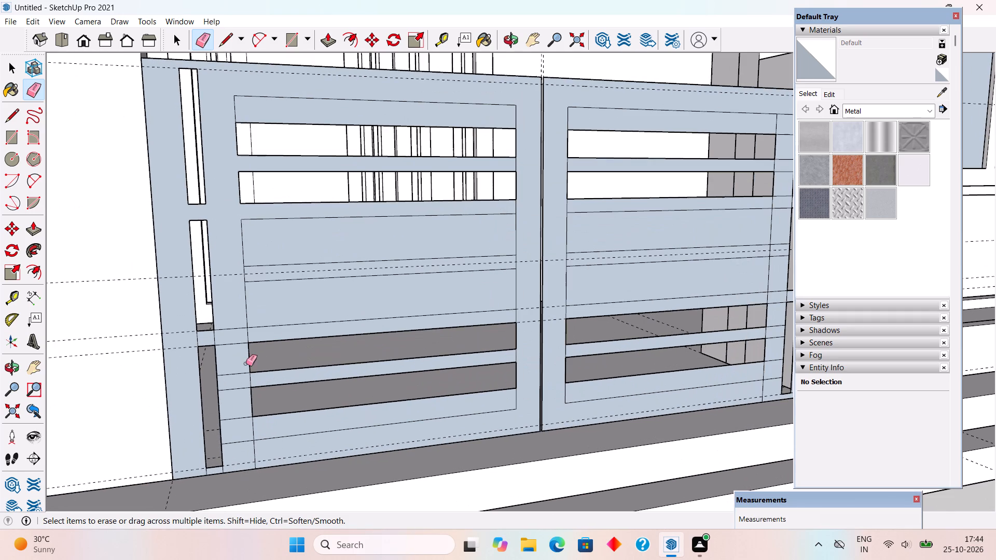
{"action": "left_click", "coordinate": [232, 329]}
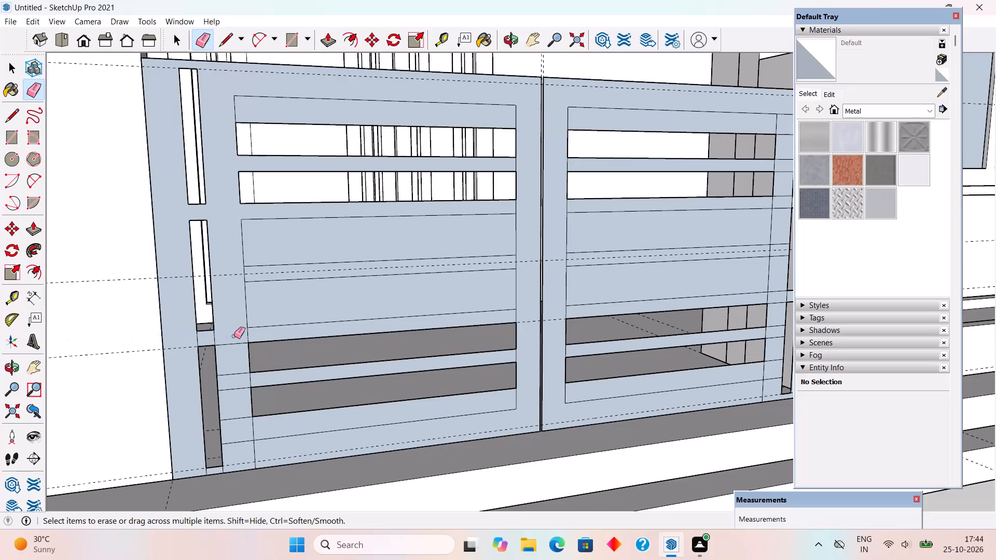
{"action": "left_click", "coordinate": [237, 342]}
{"action": "left_click", "coordinate": [238, 374]}
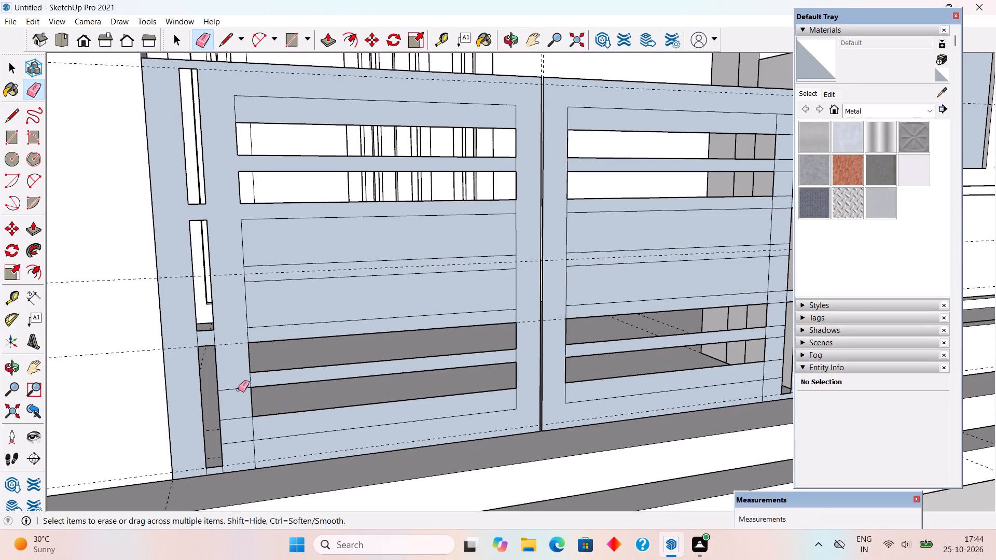
{"action": "left_click", "coordinate": [238, 389]}
{"action": "left_click", "coordinate": [250, 382]}
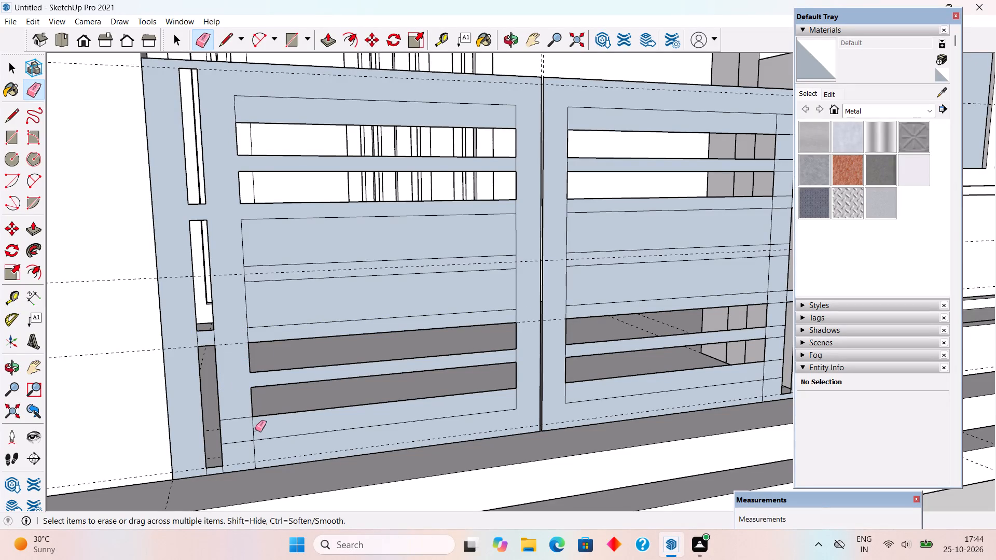
Erase the vertical segment below the left leaf's lowest slat opening and the two horizontal stubs beside it on the inner stile.
{"action": "left_click", "coordinate": [255, 429]}
{"action": "left_click", "coordinate": [253, 432]}
{"action": "left_click", "coordinate": [238, 418]}
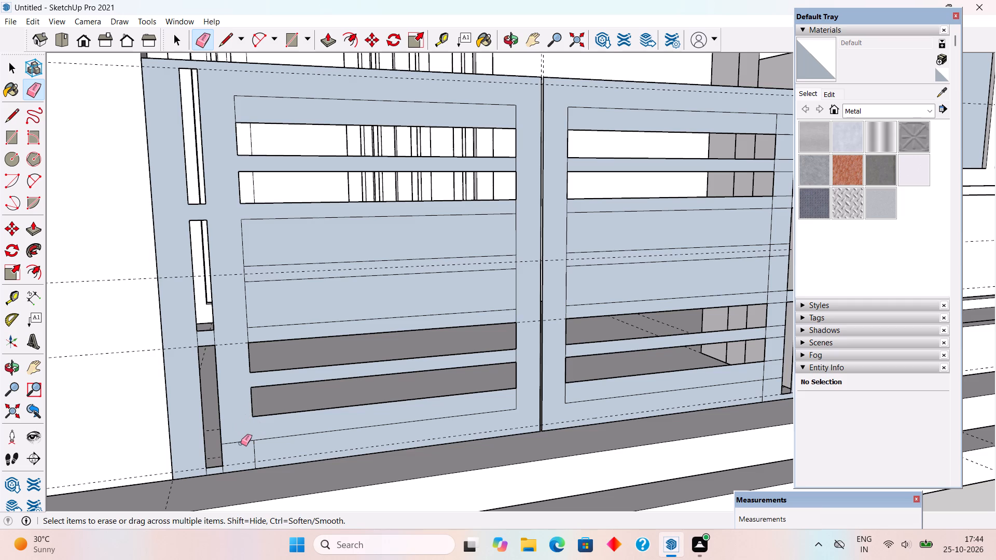
{"action": "left_click", "coordinate": [241, 443]}
{"action": "left_click", "coordinate": [242, 442]}
{"action": "scroll", "coordinate": [238, 416], "scroll_direction": "down", "scroll_amount": 1}
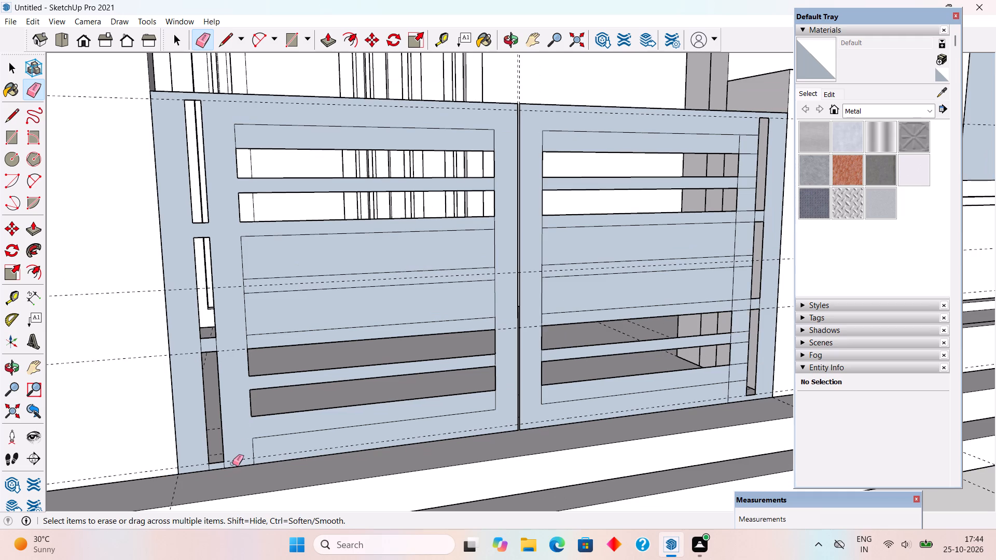
Erase the two short vertical stubs joining the left leaf's lowest vertical strip opening to its bottom edge.
{"action": "left_click", "coordinate": [226, 465]}
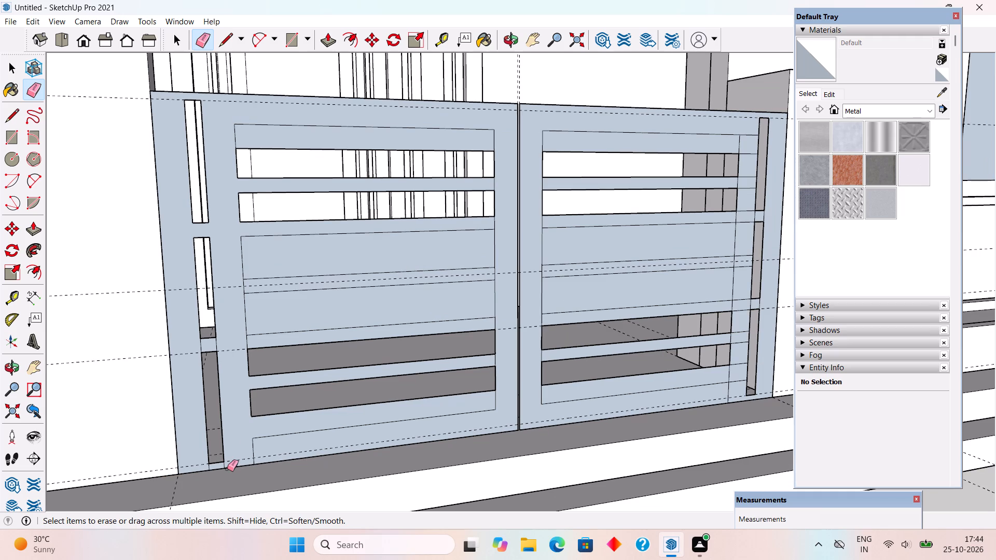
{"action": "left_click", "coordinate": [227, 467]}
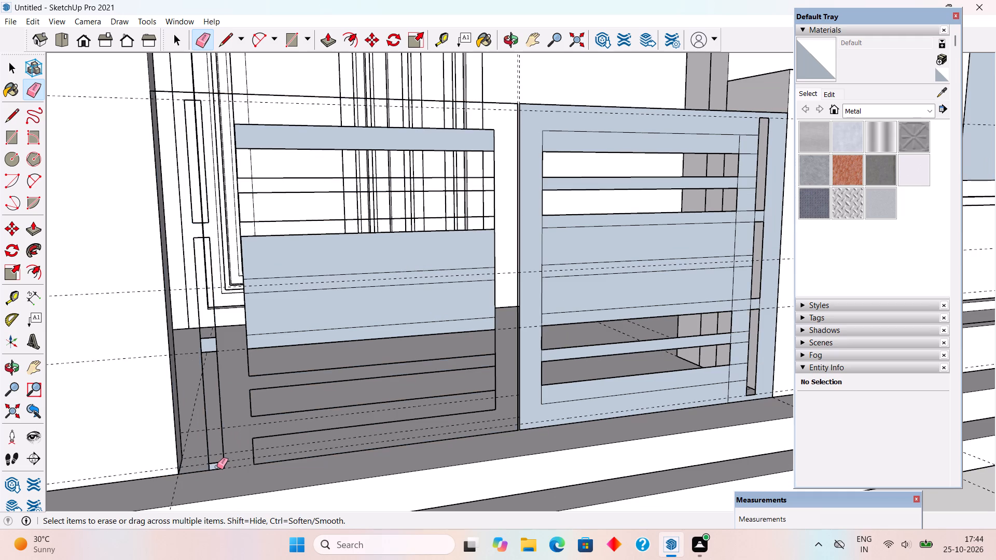
{"action": "key", "text": "ctrl+z"}
{"action": "scroll", "coordinate": [216, 466], "scroll_direction": "up", "scroll_amount": 8}
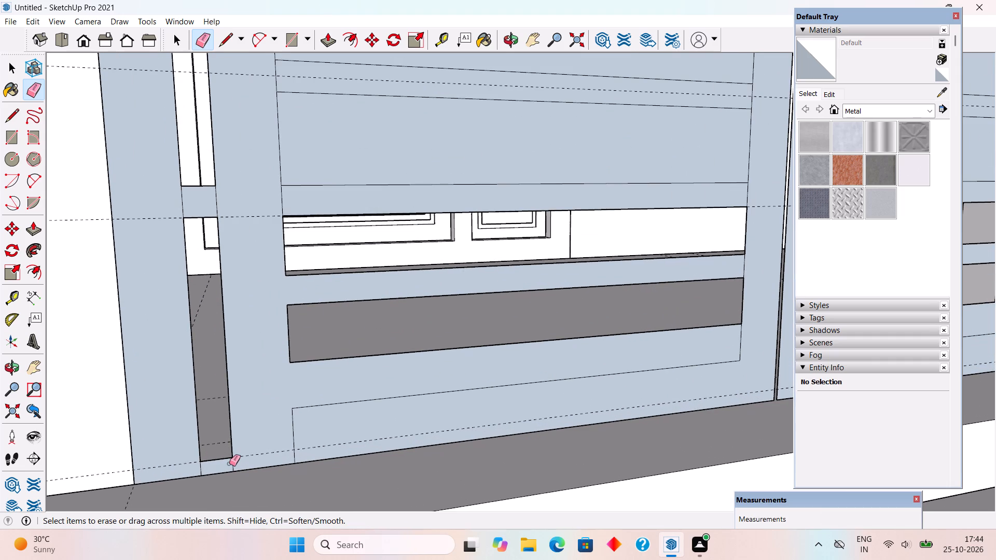
{"action": "left_click", "coordinate": [234, 464]}
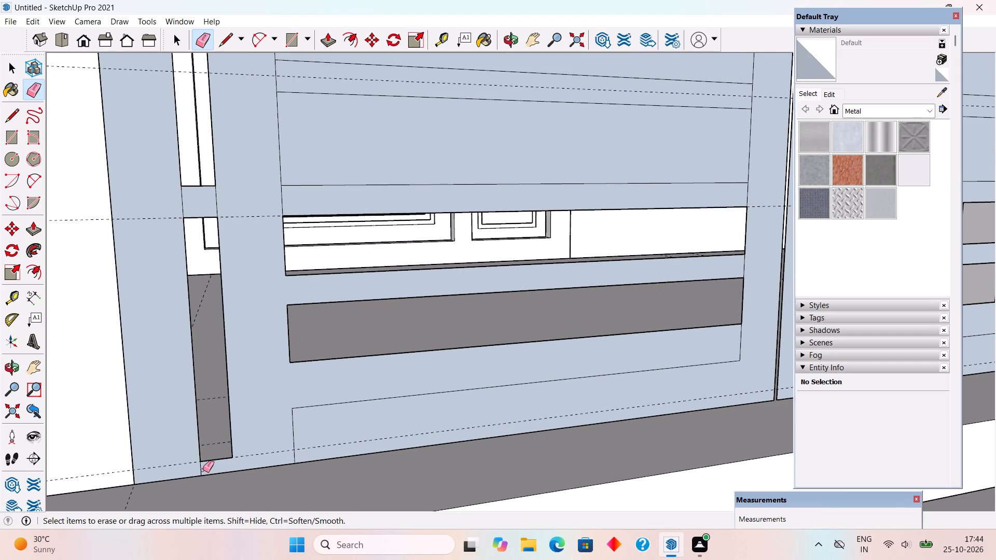
{"action": "left_click", "coordinate": [200, 470]}
{"action": "key", "text": "space"}
{"action": "left_click", "coordinate": [213, 471]}
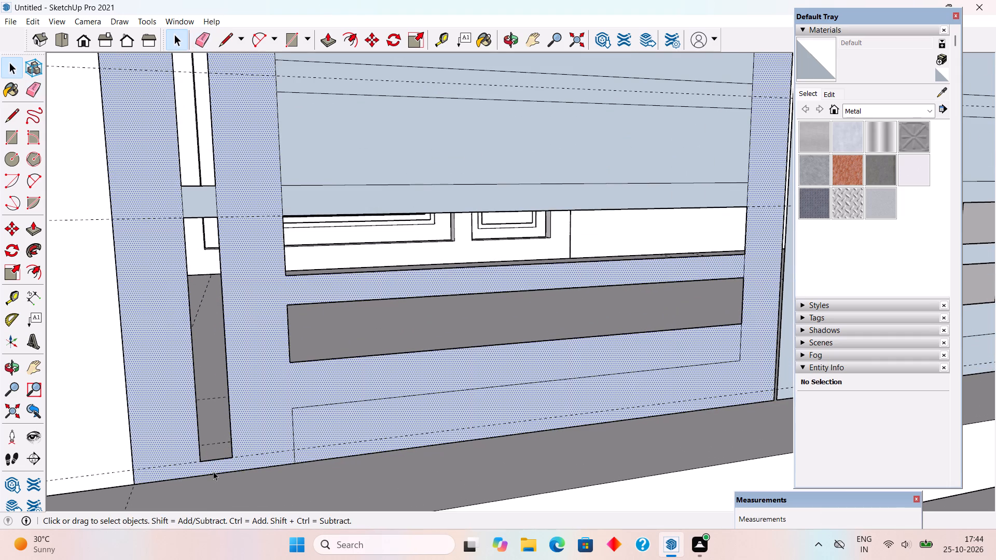
Erase the short vertical lines at both ends of the left leaf's lower crossbar between the vertical strip openings.
{"action": "scroll", "coordinate": [214, 470], "scroll_direction": "down", "scroll_amount": 3}
{"action": "middle_click_drag", "start_coordinate": [199, 454], "coordinate": [163, 438]}
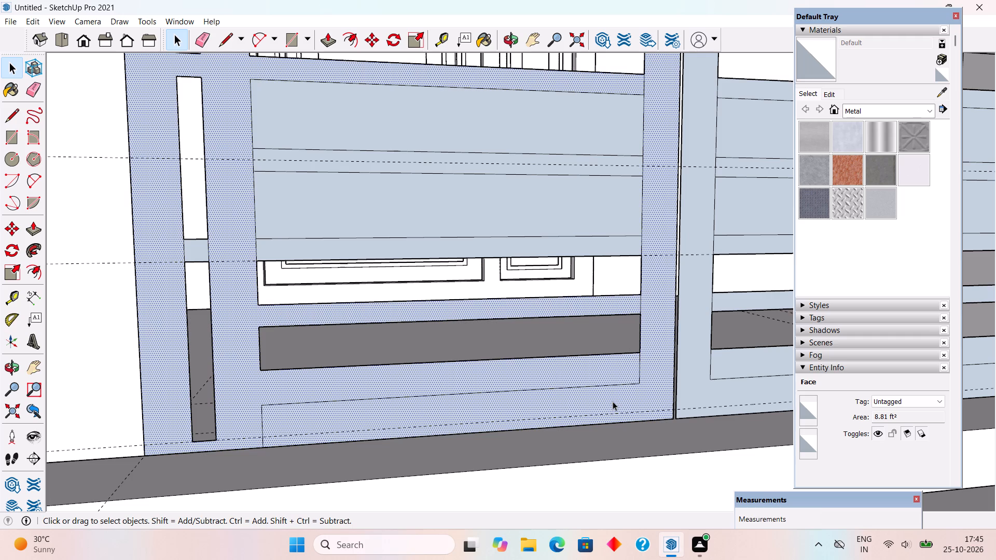
{"action": "key", "text": "e"}
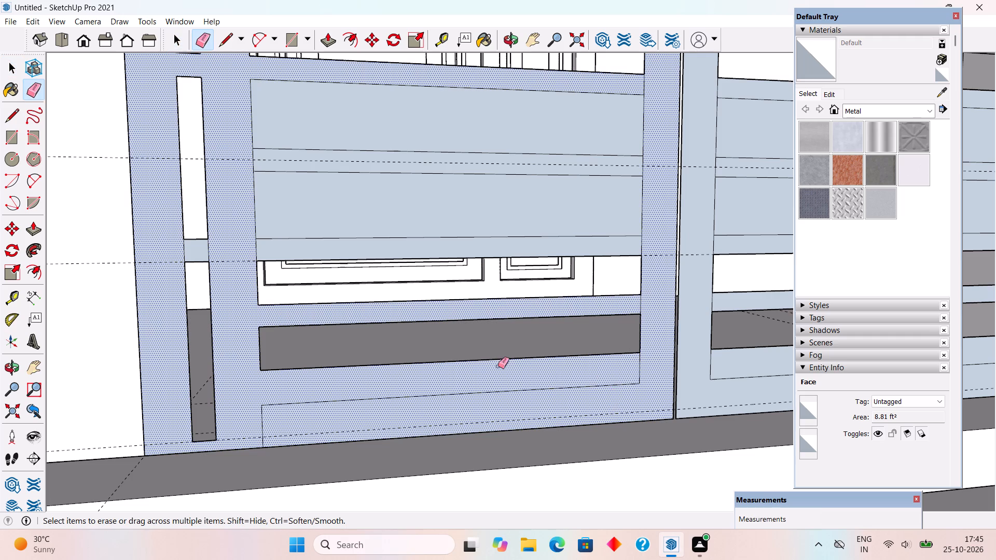
{"action": "left_click", "coordinate": [210, 251]}
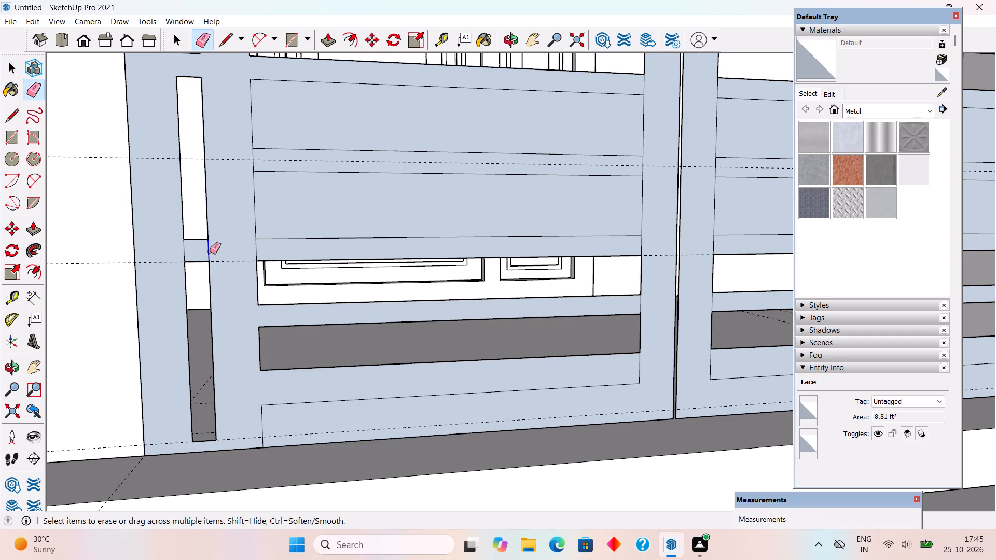
{"action": "left_click", "coordinate": [184, 254]}
{"action": "scroll", "coordinate": [191, 295], "scroll_direction": "down", "scroll_amount": 4}
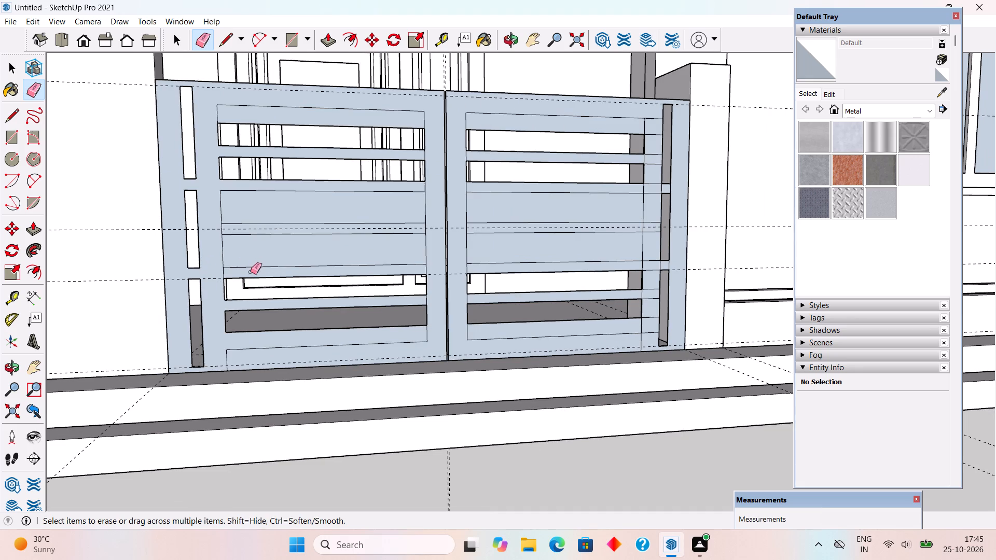
Erase the short vertical segments between the left leaf's solid middle panel and the slat opening below it, at both ends.
{"action": "scroll", "coordinate": [251, 276], "scroll_direction": "up", "scroll_amount": 4}
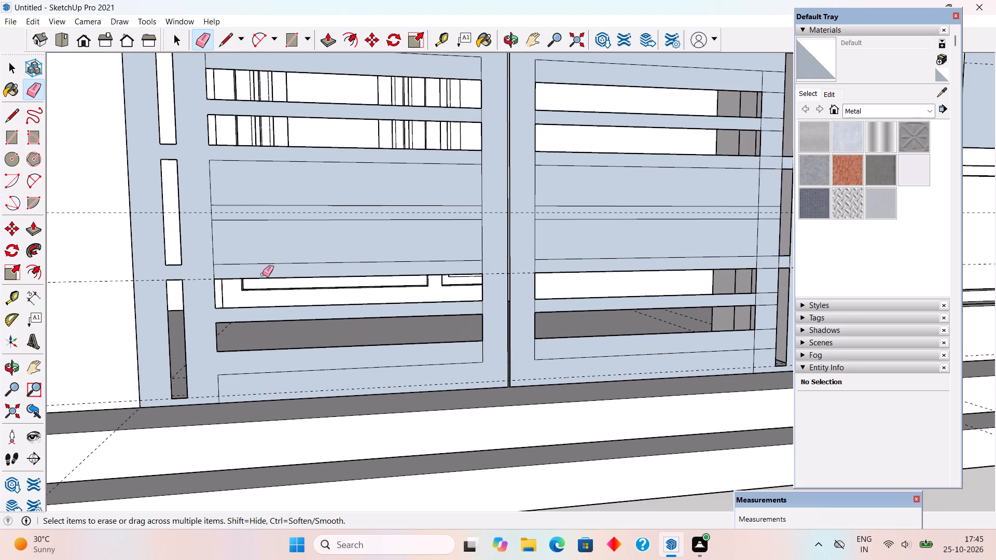
{"action": "middle_click_drag", "start_coordinate": [263, 274], "coordinate": [366, 303]}
{"action": "scroll", "coordinate": [230, 308], "scroll_direction": "up", "scroll_amount": 2}
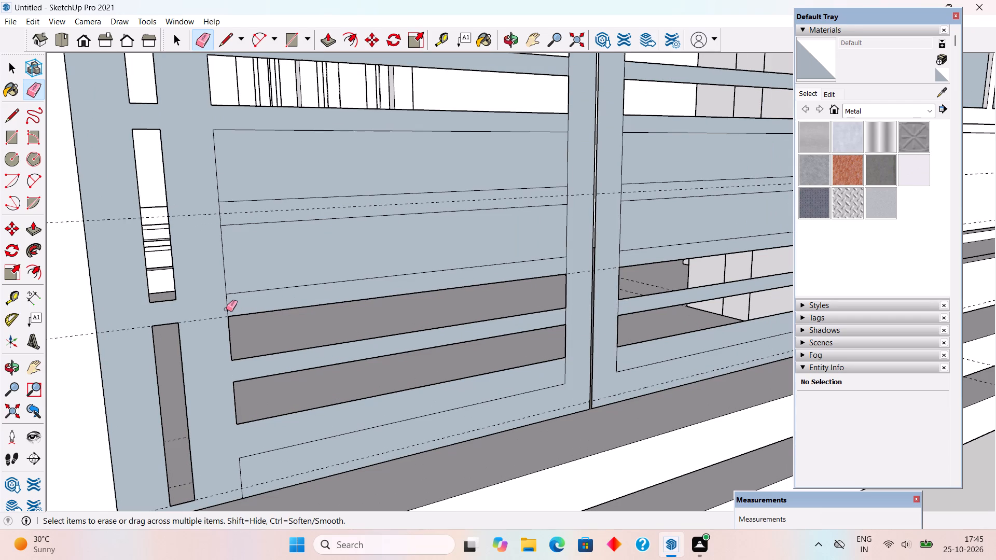
{"action": "left_click", "coordinate": [226, 309]}
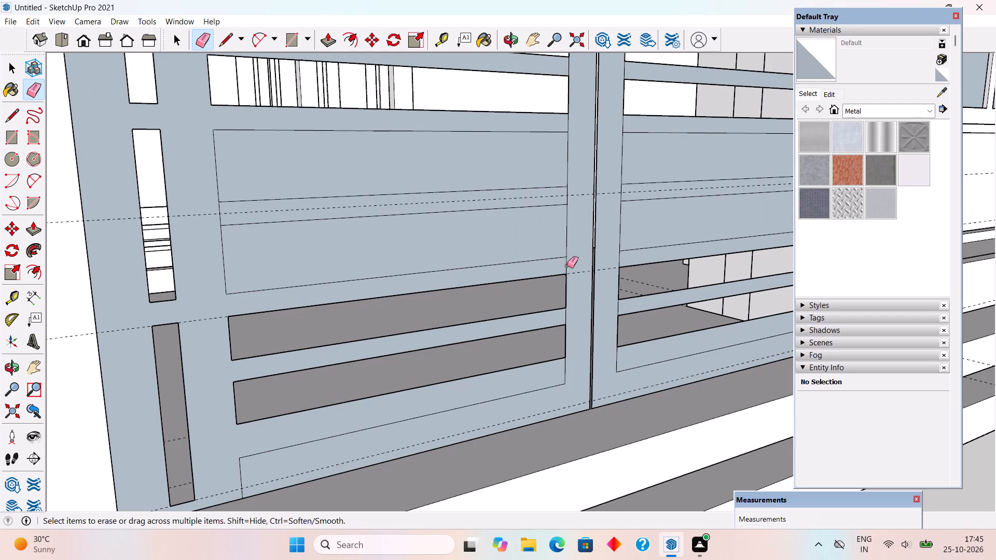
{"action": "left_click", "coordinate": [567, 265]}
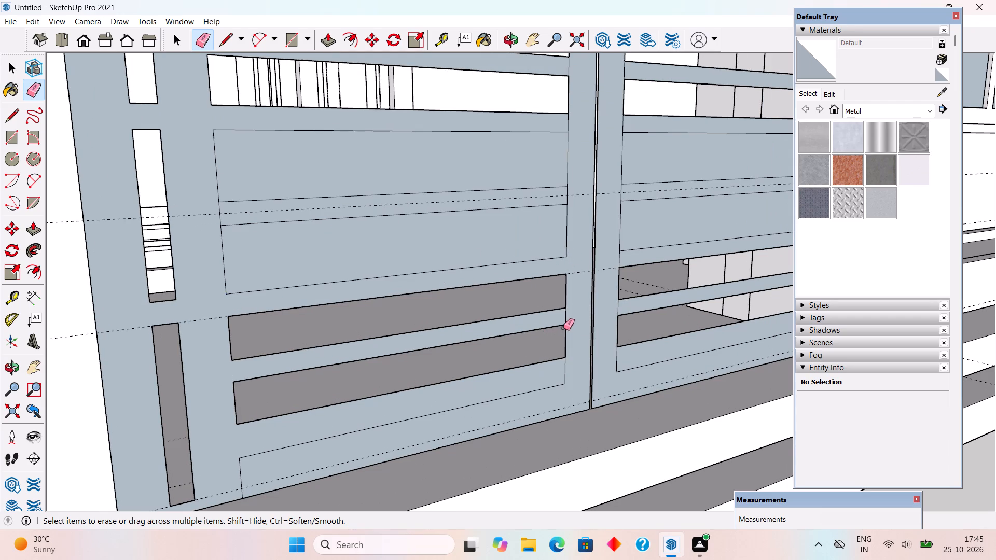
{"action": "left_click", "coordinate": [564, 320]}
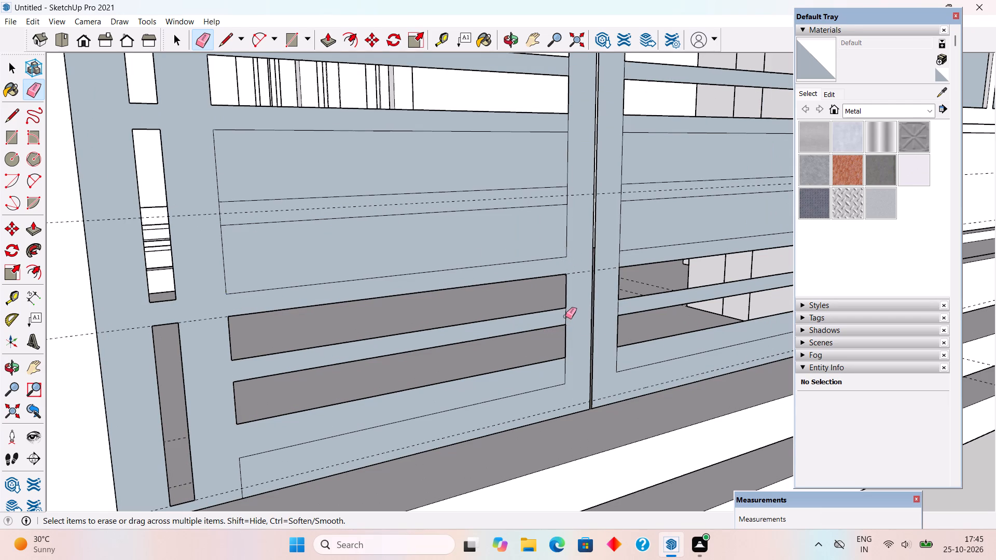
{"action": "left_click", "coordinate": [565, 316]}
Place a horizontal guide about 1 3/4 in below the top line of the left leaf's bottom rectangle.
{"action": "scroll", "coordinate": [576, 379], "scroll_direction": "down", "scroll_amount": 1}
{"action": "middle_click_drag", "start_coordinate": [572, 378], "coordinate": [404, 382]}
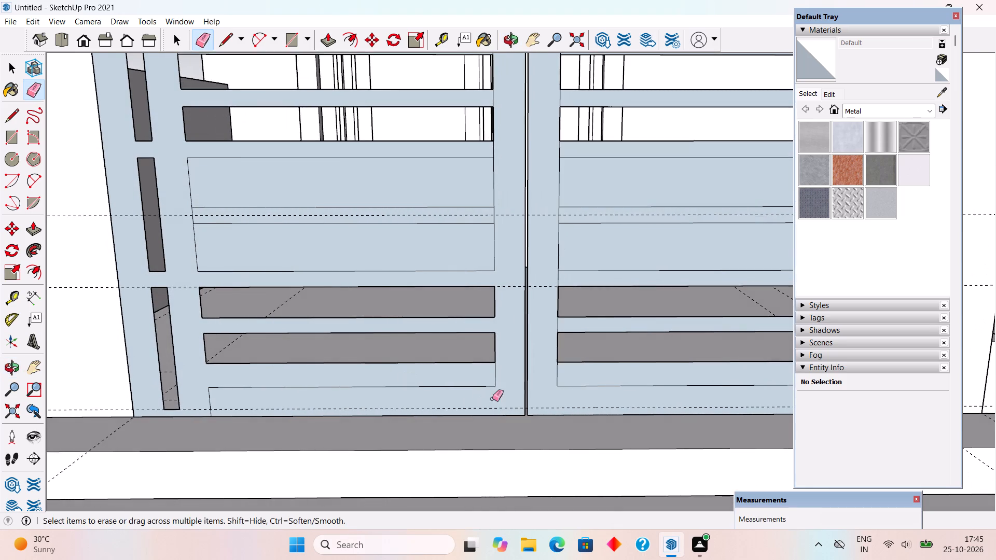
{"action": "scroll", "coordinate": [507, 389], "scroll_direction": "up", "scroll_amount": 3}
{"action": "scroll", "coordinate": [484, 370], "scroll_direction": "down", "scroll_amount": 2}
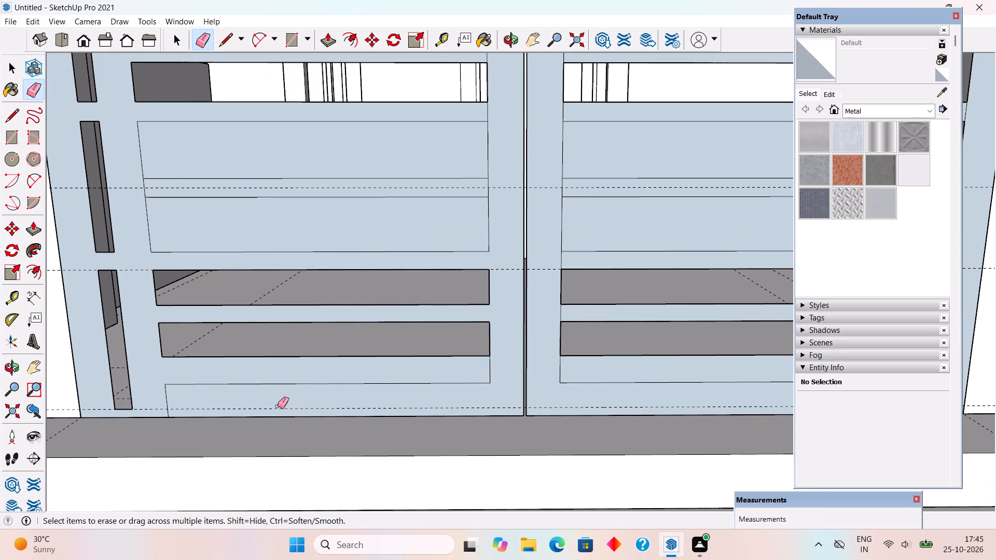
{"action": "middle_click_drag", "start_coordinate": [278, 402], "coordinate": [301, 373]}
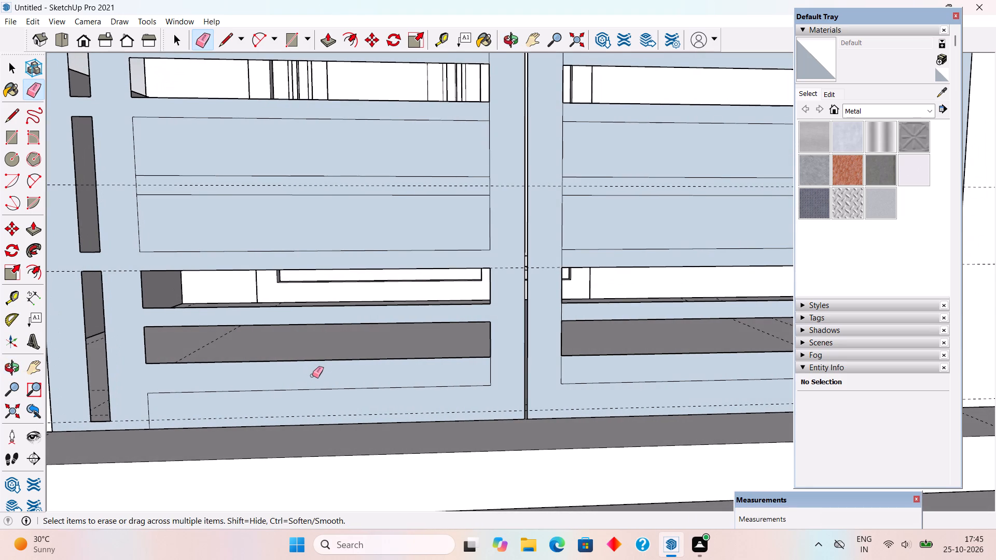
{"action": "scroll", "coordinate": [312, 375], "scroll_direction": "down", "scroll_amount": 3}
{"action": "key", "text": "t"}
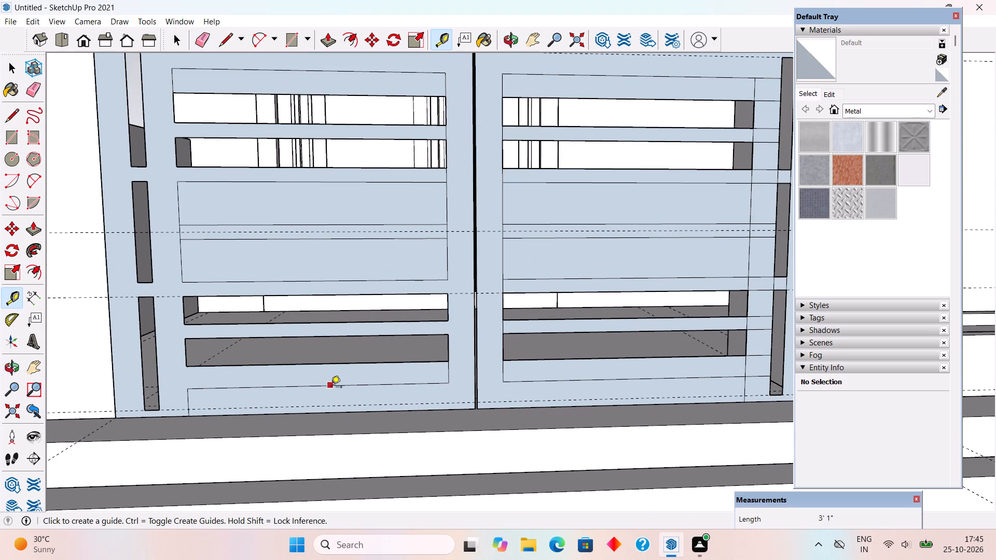
{"action": "left_click", "coordinate": [331, 388]}
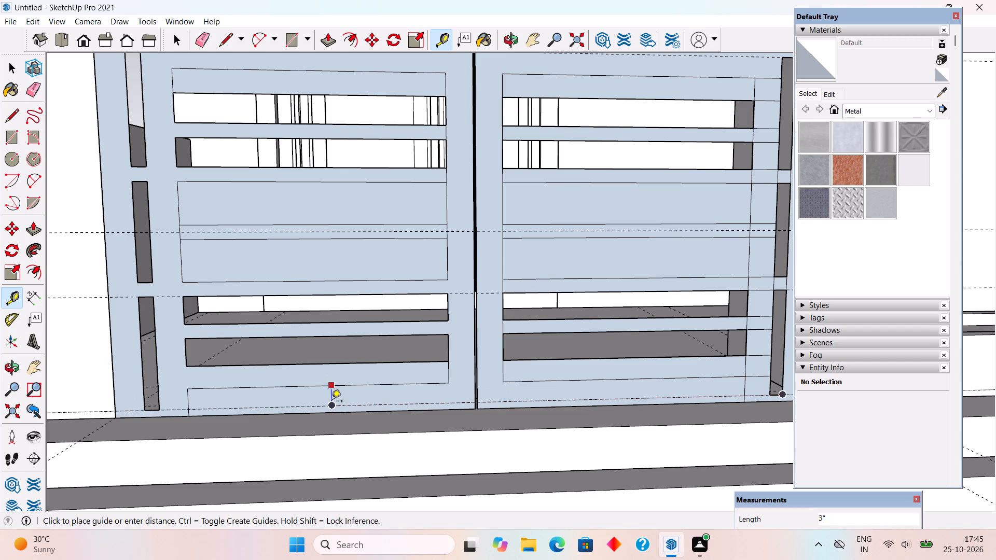
{"action": "left_click", "coordinate": [334, 397]}
{"action": "key", "text": "space"}
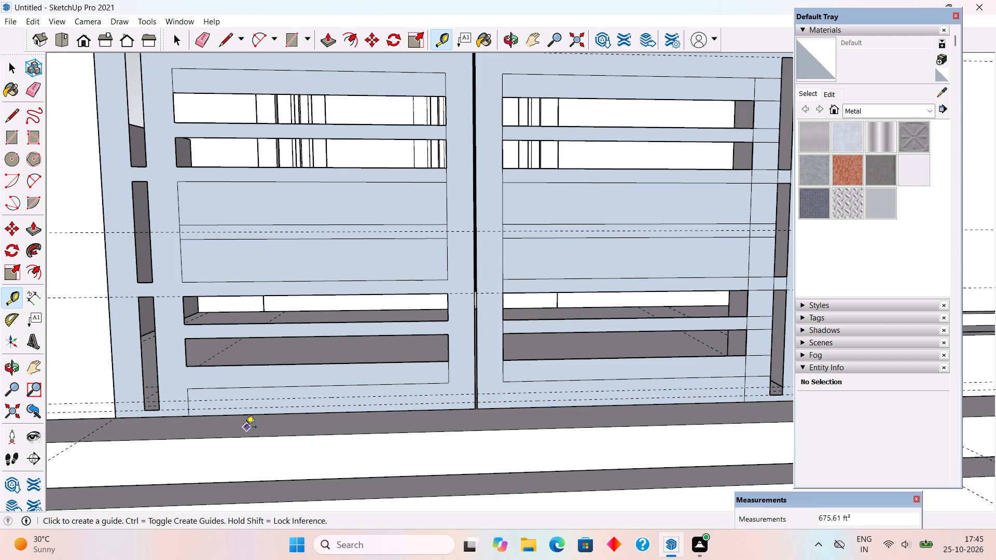
Draw a horizontal line about 3' 1" long on the new guide across the left leaf's bottom rectangle.
{"action": "key", "text": "l"}
{"action": "left_click", "coordinate": [187, 399]}
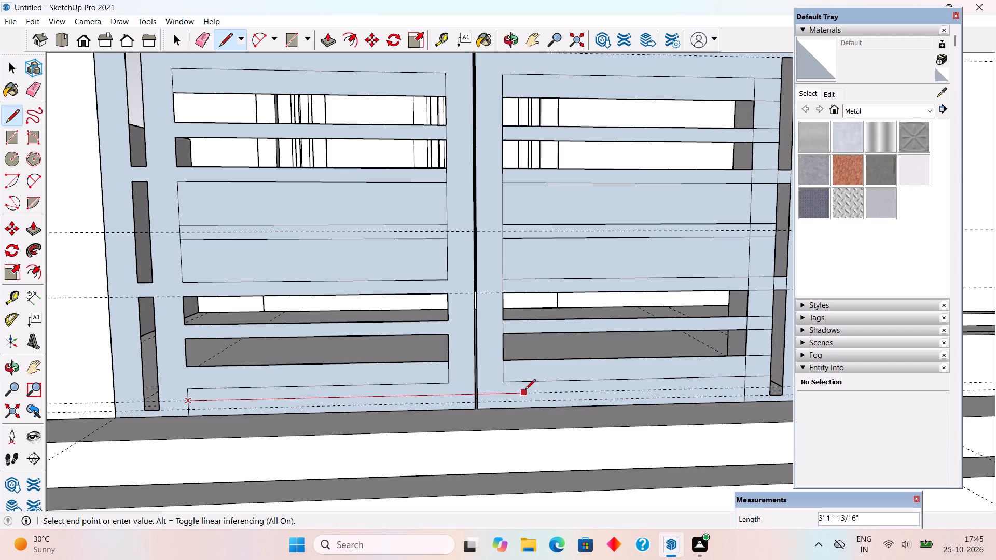
{"action": "scroll", "coordinate": [454, 399], "scroll_direction": "up", "scroll_amount": 3}
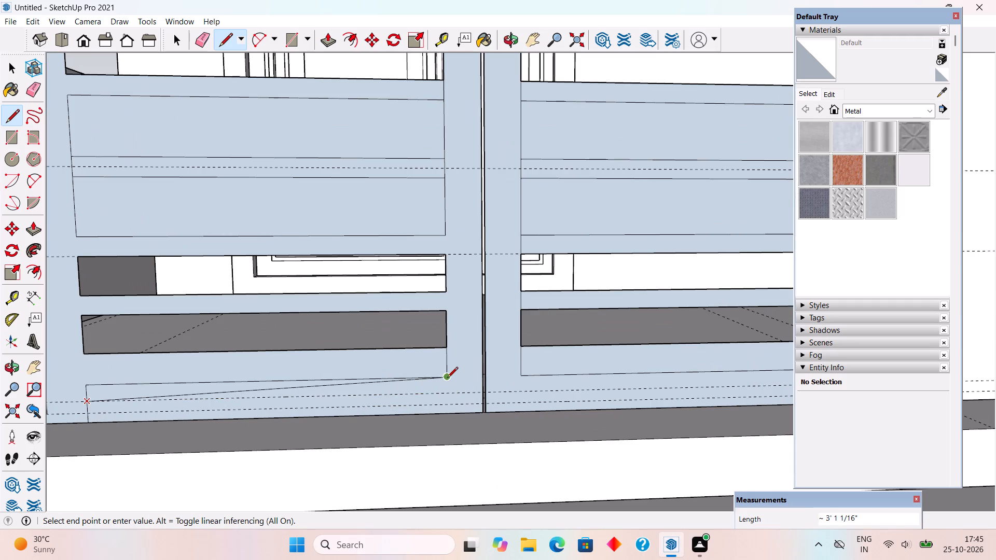
{"action": "left_click", "coordinate": [446, 388]}
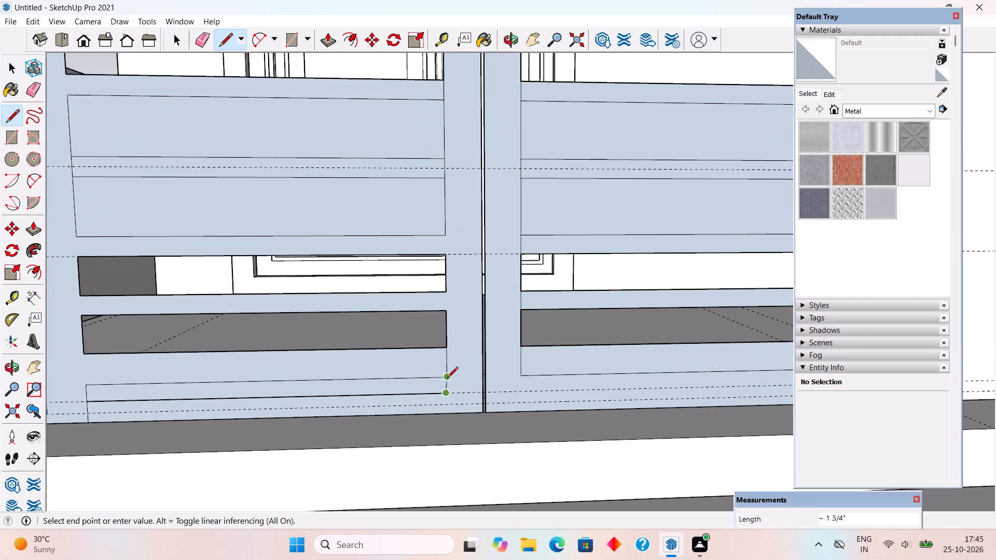
{"action": "key", "text": "space"}
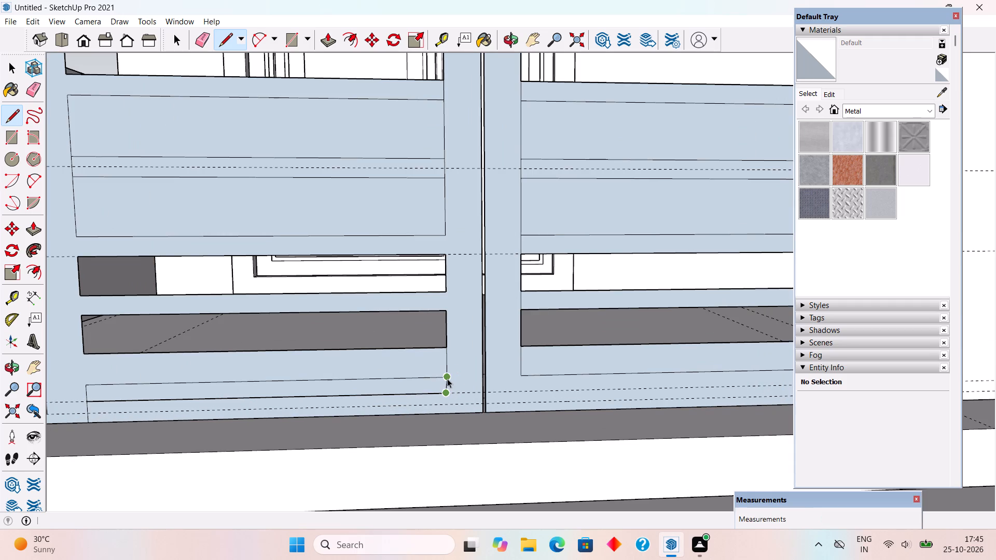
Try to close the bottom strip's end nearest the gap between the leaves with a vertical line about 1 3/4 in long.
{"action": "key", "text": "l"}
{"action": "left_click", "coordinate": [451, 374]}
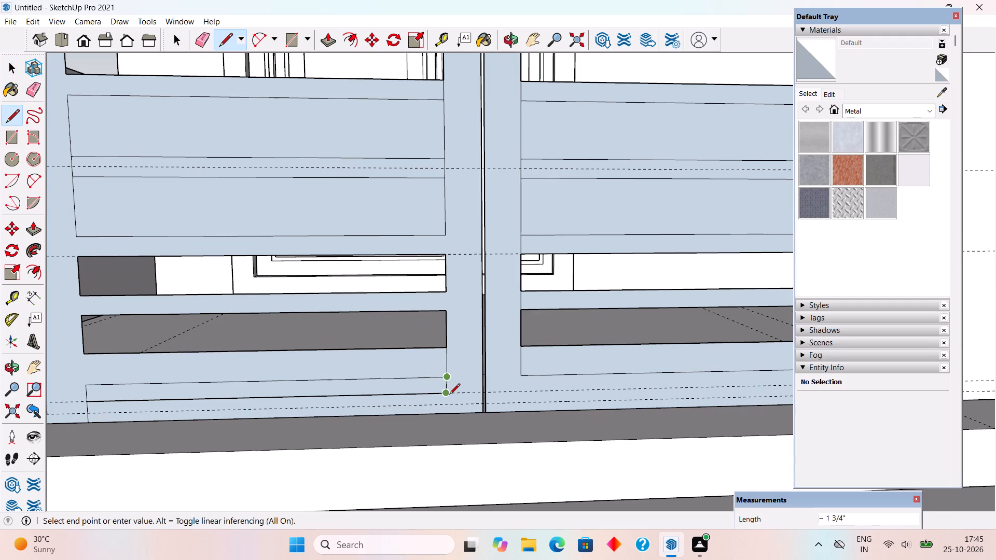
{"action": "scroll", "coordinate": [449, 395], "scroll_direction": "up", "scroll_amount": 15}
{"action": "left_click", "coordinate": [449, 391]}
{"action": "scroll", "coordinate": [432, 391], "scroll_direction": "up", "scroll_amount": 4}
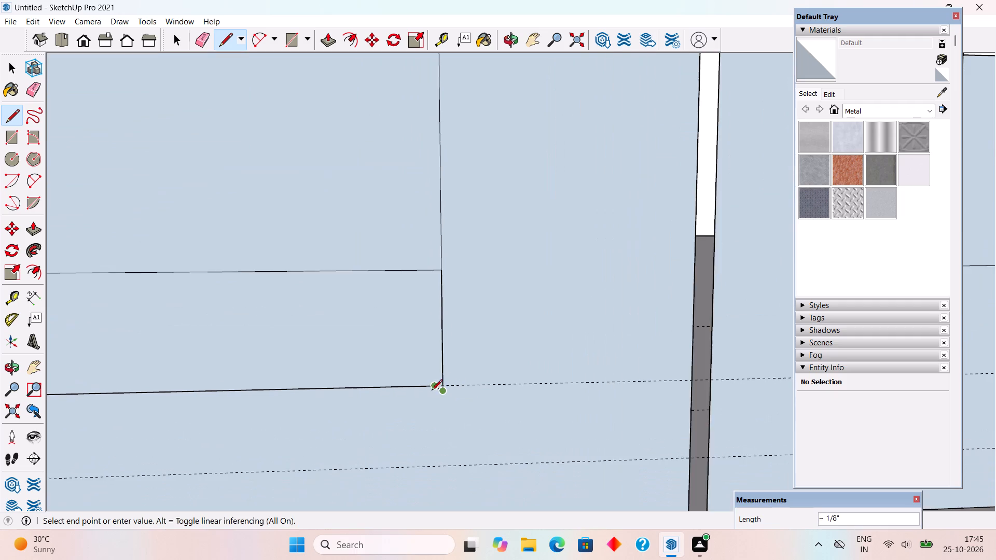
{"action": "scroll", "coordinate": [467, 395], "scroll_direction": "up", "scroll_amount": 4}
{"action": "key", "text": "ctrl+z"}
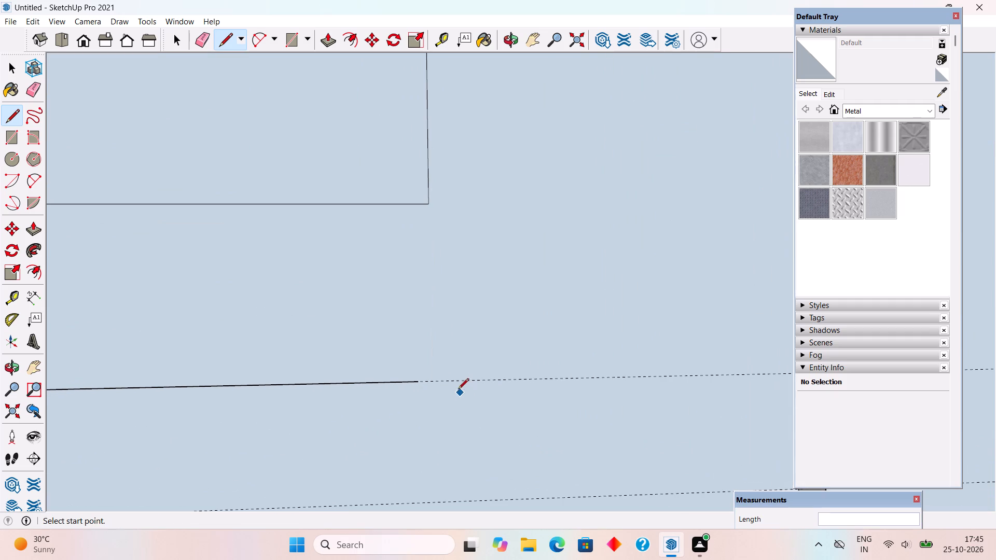
Draw a vertical line down from the bottom rectangle's upper corner to the guide and join it to the horizontal line's end.
{"action": "left_click", "coordinate": [427, 202]}
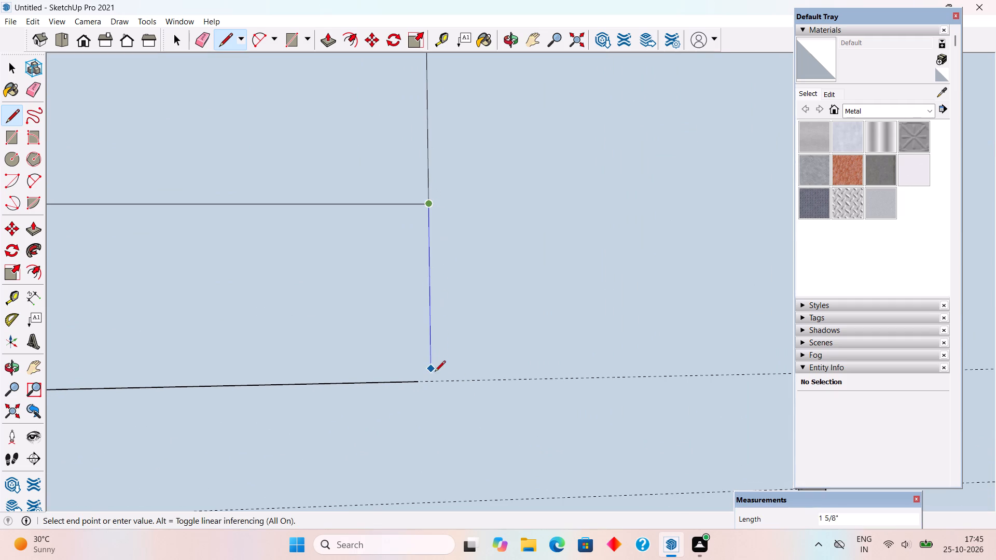
{"action": "left_click", "coordinate": [435, 382]}
{"action": "scroll", "coordinate": [422, 382], "scroll_direction": "up", "scroll_amount": 2}
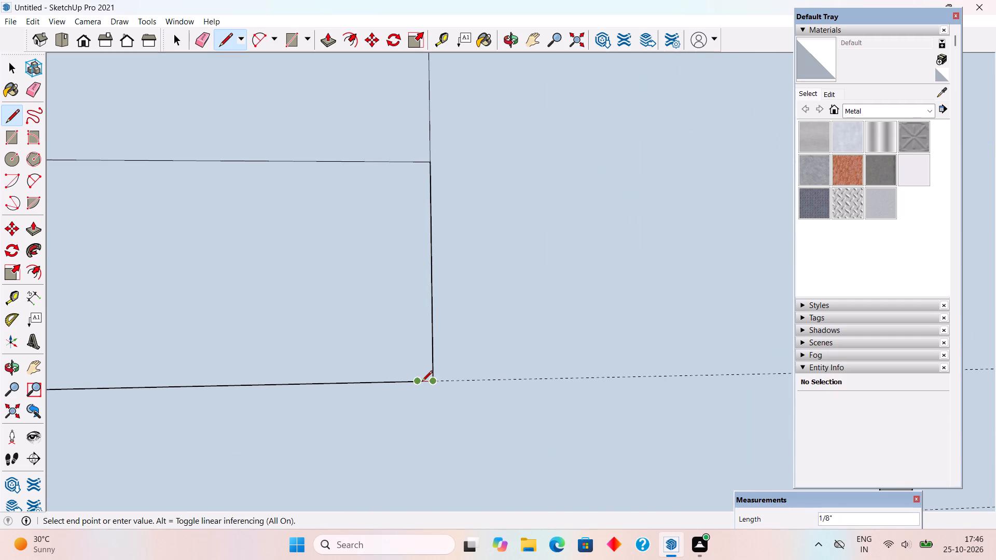
{"action": "left_click", "coordinate": [422, 382]}
{"action": "scroll", "coordinate": [419, 444], "scroll_direction": "down", "scroll_amount": 7}
{"action": "scroll", "coordinate": [437, 433], "scroll_direction": "up", "scroll_amount": 1}
{"action": "scroll", "coordinate": [446, 421], "scroll_direction": "down", "scroll_amount": 18}
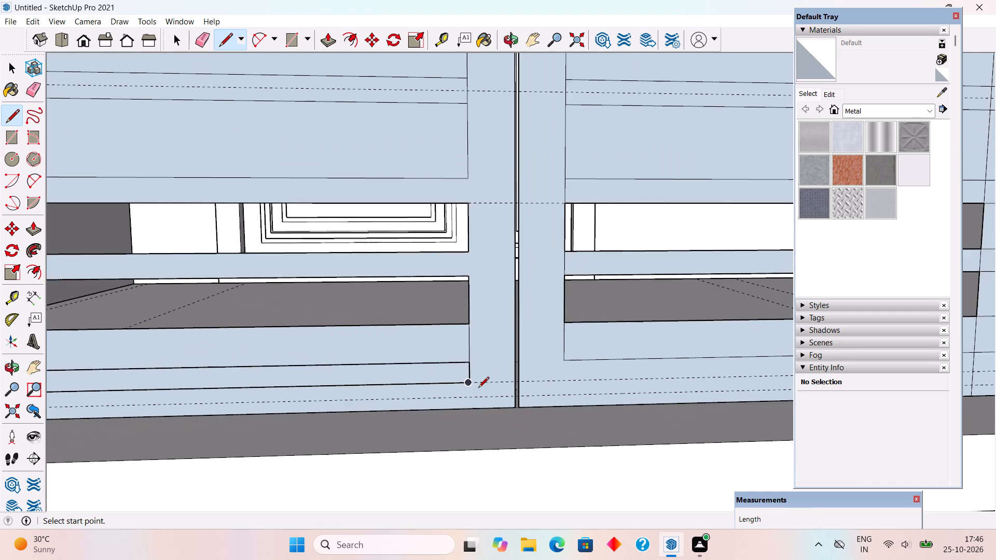
{"action": "scroll", "coordinate": [478, 388], "scroll_direction": "down", "scroll_amount": 6}
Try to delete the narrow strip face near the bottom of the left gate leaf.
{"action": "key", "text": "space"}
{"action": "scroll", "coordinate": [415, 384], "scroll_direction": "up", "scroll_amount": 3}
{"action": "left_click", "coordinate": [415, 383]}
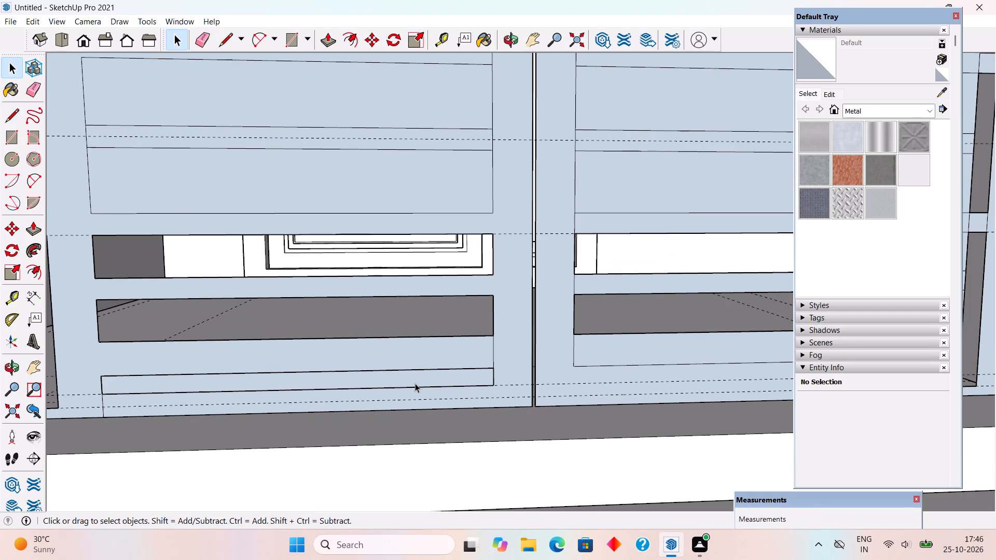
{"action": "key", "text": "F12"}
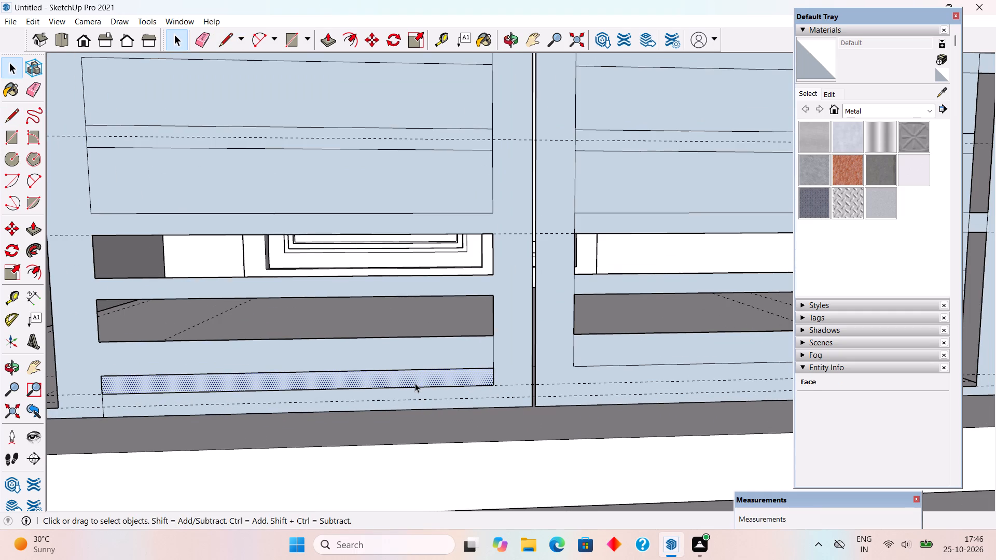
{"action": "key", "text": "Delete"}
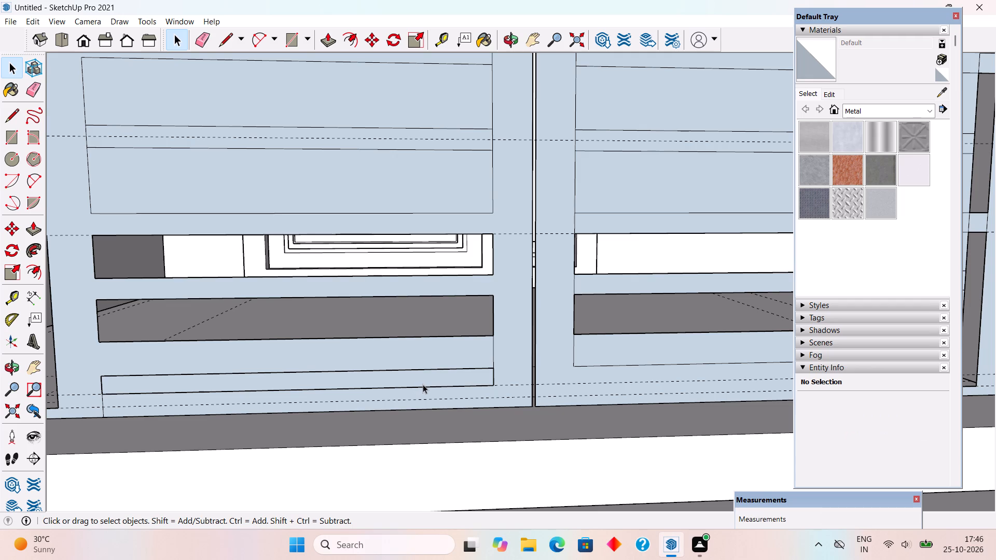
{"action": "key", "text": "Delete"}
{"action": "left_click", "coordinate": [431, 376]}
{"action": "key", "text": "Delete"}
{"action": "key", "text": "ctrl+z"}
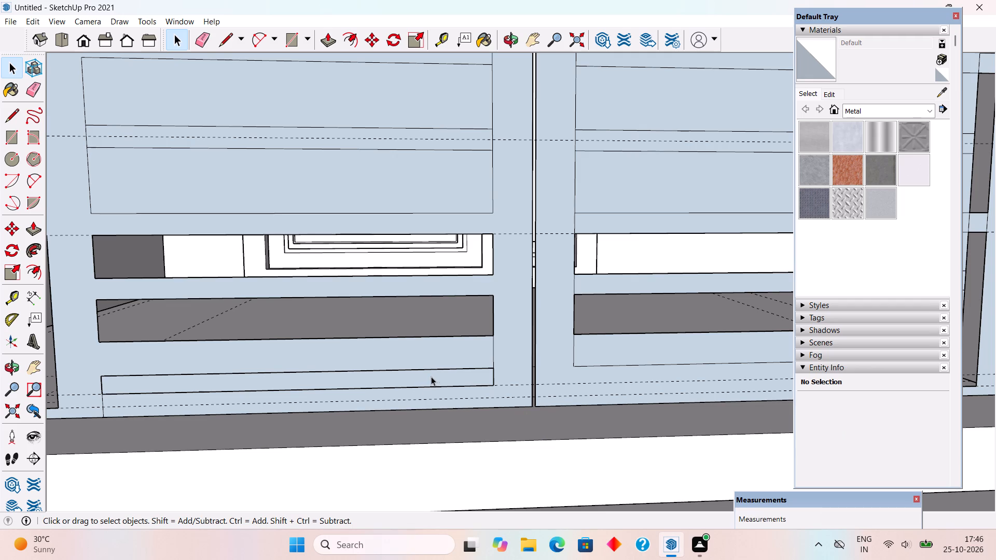
Examine the left leaf's bottom strip from several angles, selecting the faces and groups in and around it.
{"action": "left_click", "coordinate": [433, 380]}
{"action": "double_click", "coordinate": [433, 380]}
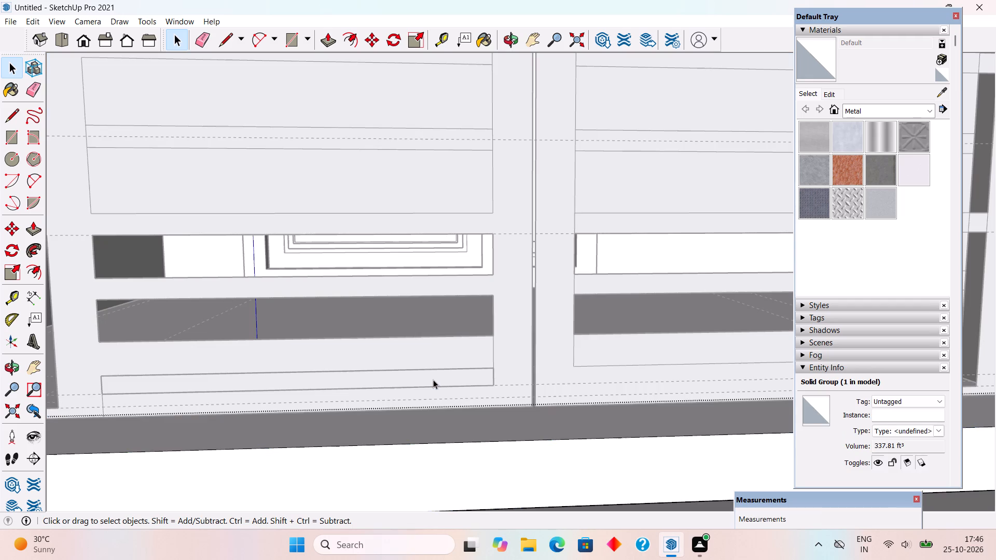
{"action": "left_click", "coordinate": [433, 380]}
{"action": "scroll", "coordinate": [433, 379], "scroll_direction": "down", "scroll_amount": 10}
{"action": "left_click", "coordinate": [464, 479]}
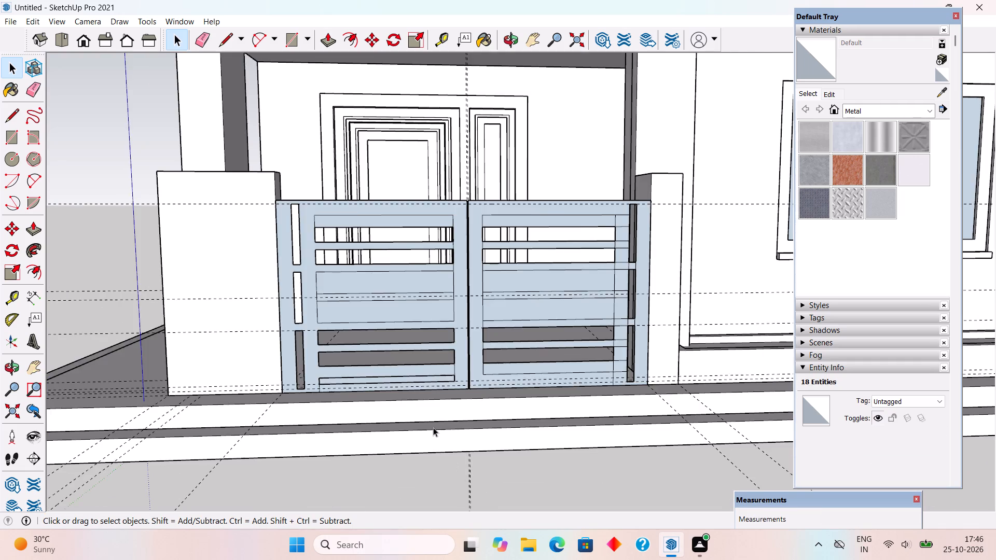
{"action": "middle_click_drag", "start_coordinate": [412, 371], "coordinate": [419, 305]}
{"action": "scroll", "coordinate": [386, 369], "scroll_direction": "up", "scroll_amount": 11}
{"action": "scroll", "coordinate": [391, 363], "scroll_direction": "down", "scroll_amount": 4}
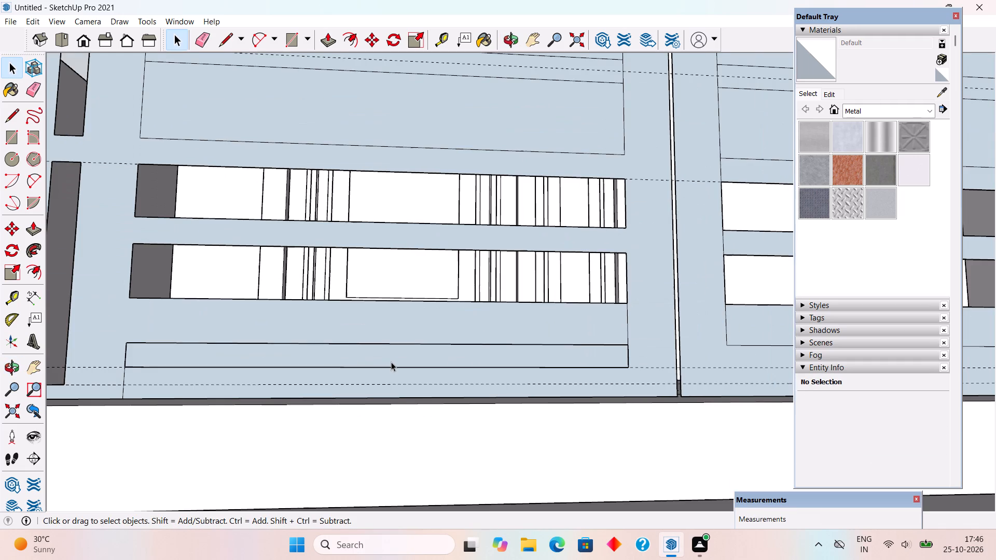
{"action": "left_click", "coordinate": [391, 362]}
{"action": "left_click", "coordinate": [386, 362]}
{"action": "left_click", "coordinate": [385, 380]}
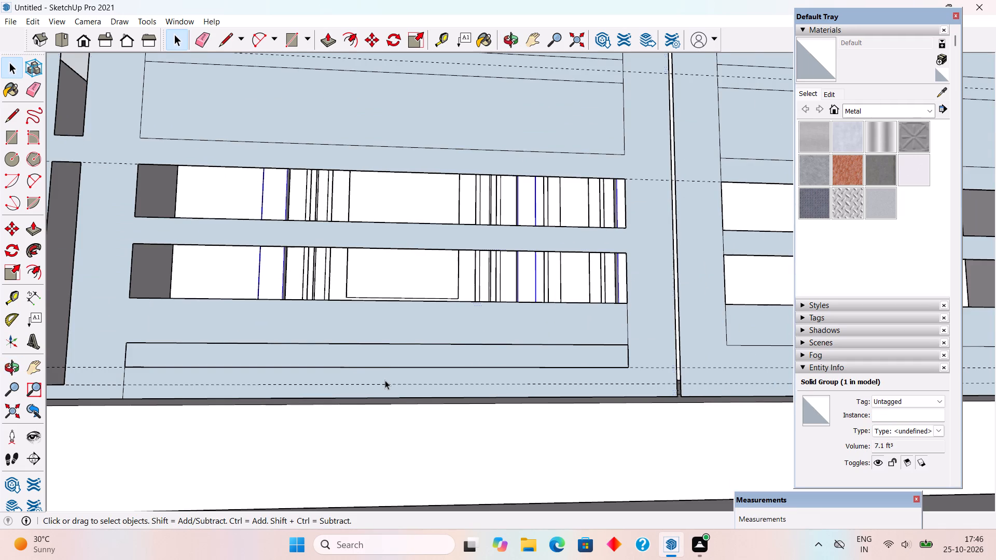
{"action": "middle_click_drag", "start_coordinate": [395, 381], "coordinate": [505, 455]}
{"action": "scroll", "coordinate": [327, 391], "scroll_direction": "up", "scroll_amount": 1}
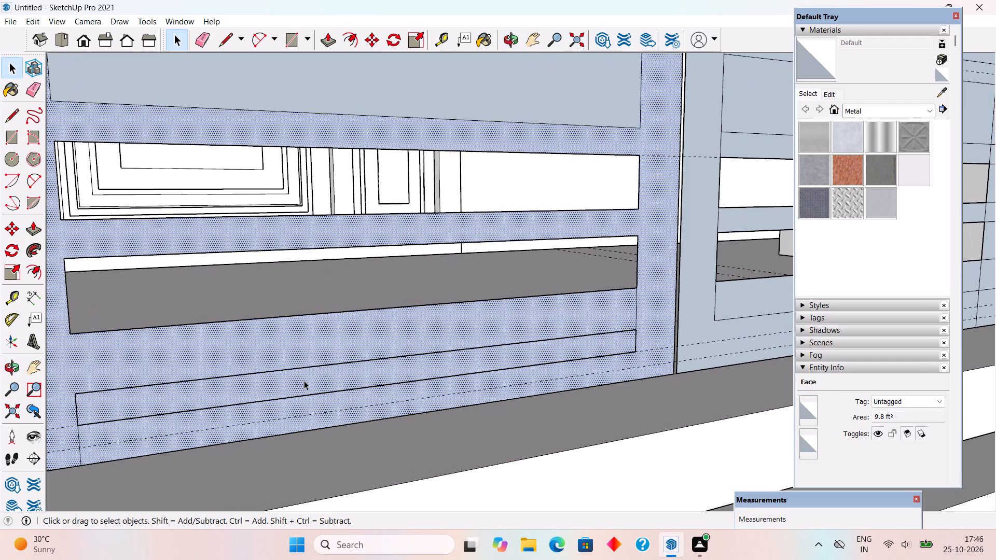
{"action": "left_click", "coordinate": [304, 381]}
{"action": "left_click", "coordinate": [304, 381]}
{"action": "scroll", "coordinate": [325, 382], "scroll_direction": "down", "scroll_amount": 4}
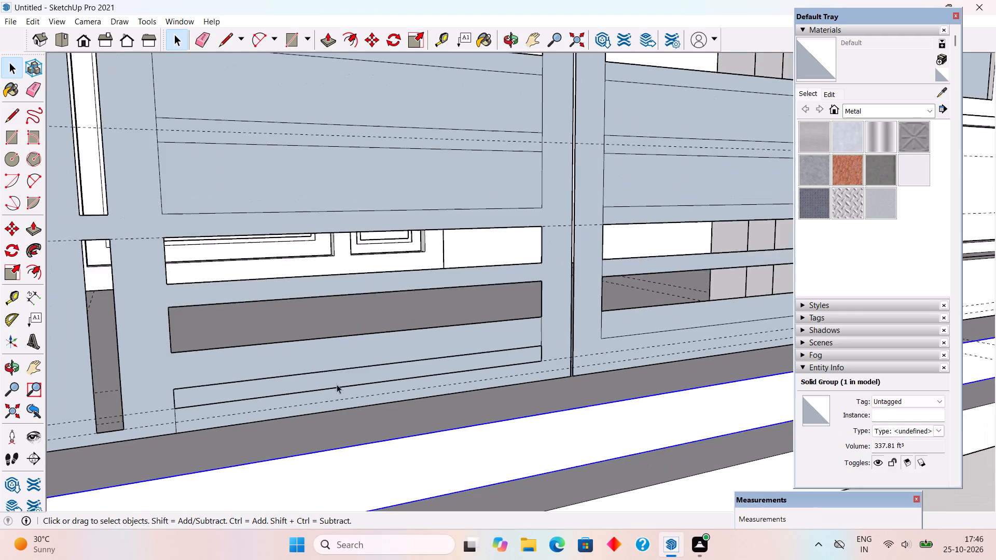
{"action": "scroll", "coordinate": [343, 385], "scroll_direction": "down", "scroll_amount": 4}
Undo the recent edits to the left leaf's bottom strip, back through its drawn lines and guide.
{"action": "key", "text": "ctrl+z"}
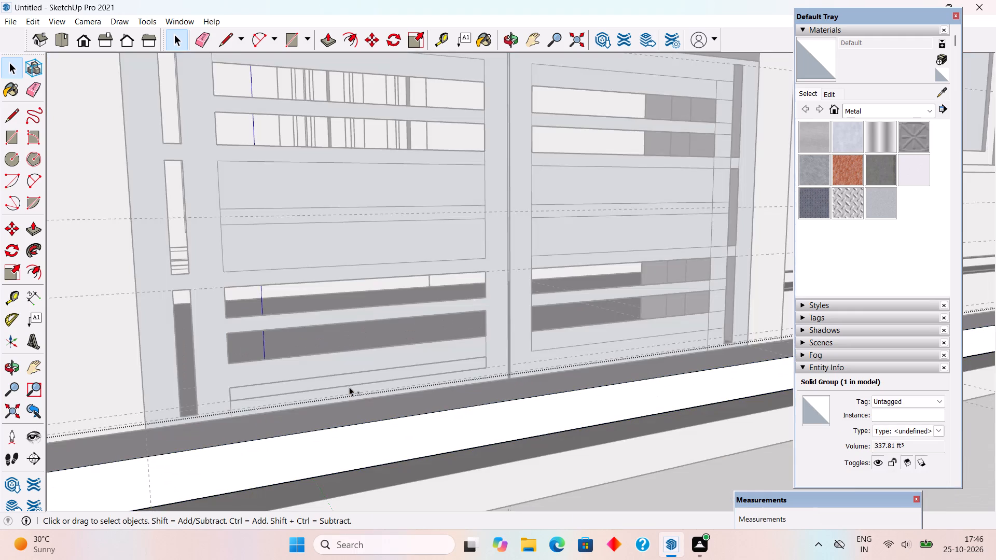
{"action": "key", "text": "ctrl+z"}
{"action": "key", "text": "ctrl+z"}
{"action": "key", "text": "ctrl+z"}
{"action": "key", "text": "ctrl+z"}
{"action": "key", "text": "ctrl+z"}
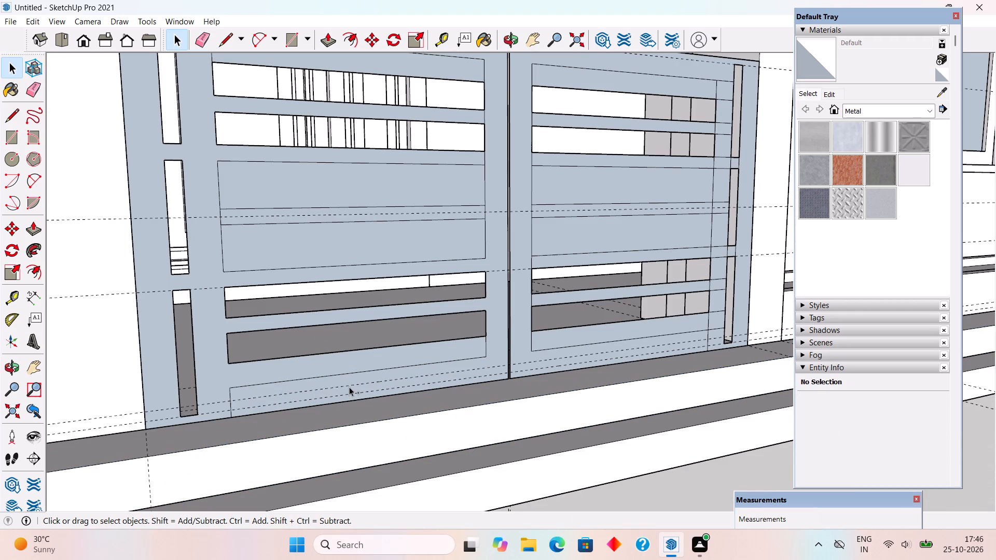
{"action": "key", "text": "ctrl+z"}
Extrude the left leaf's frame face 3 in outward with Push/Pull.
{"action": "scroll", "coordinate": [349, 387], "scroll_direction": "down", "scroll_amount": 4}
{"action": "middle_click_drag", "start_coordinate": [336, 389], "coordinate": [282, 398]}
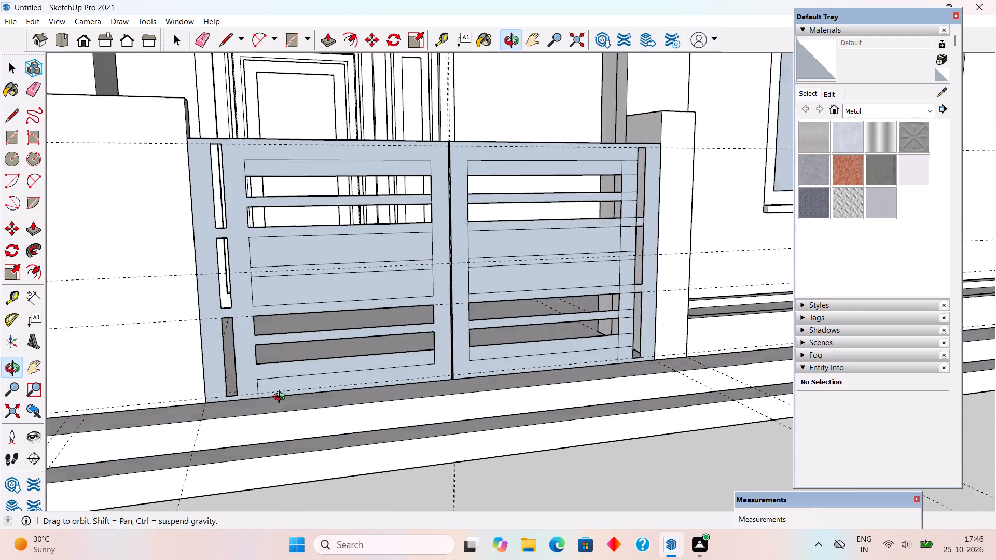
{"action": "middle_click_drag", "start_coordinate": [282, 398], "coordinate": [218, 422]}
{"action": "middle_click_drag", "start_coordinate": [378, 359], "coordinate": [296, 330]}
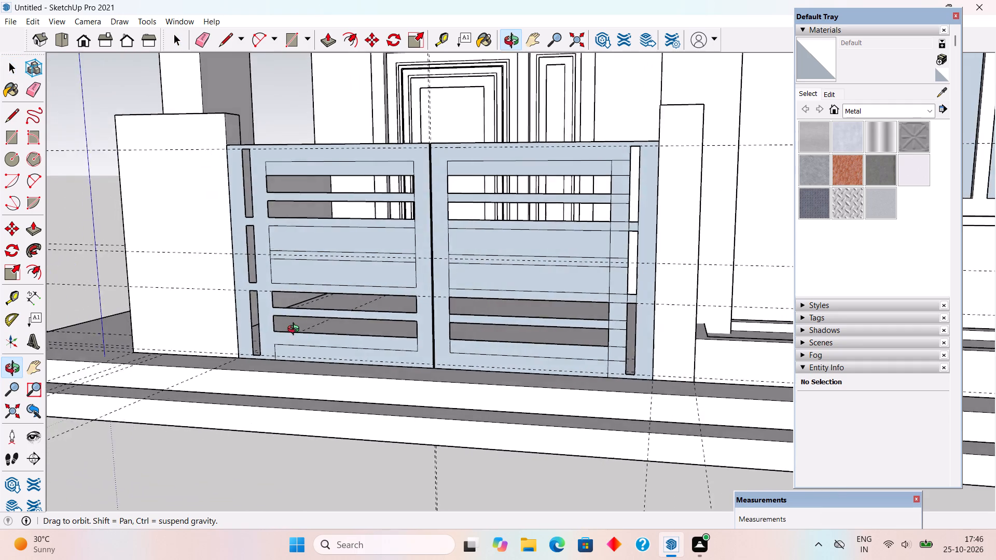
{"action": "middle_click_drag", "start_coordinate": [296, 330], "coordinate": [477, 365]}
{"action": "middle_click_drag", "start_coordinate": [522, 312], "coordinate": [430, 307]}
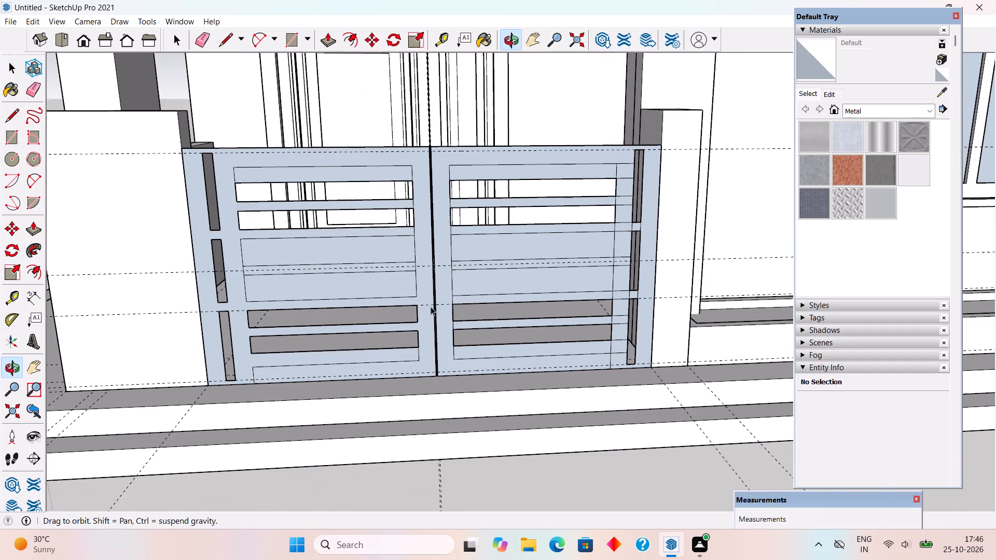
{"action": "left_click", "coordinate": [446, 277]}
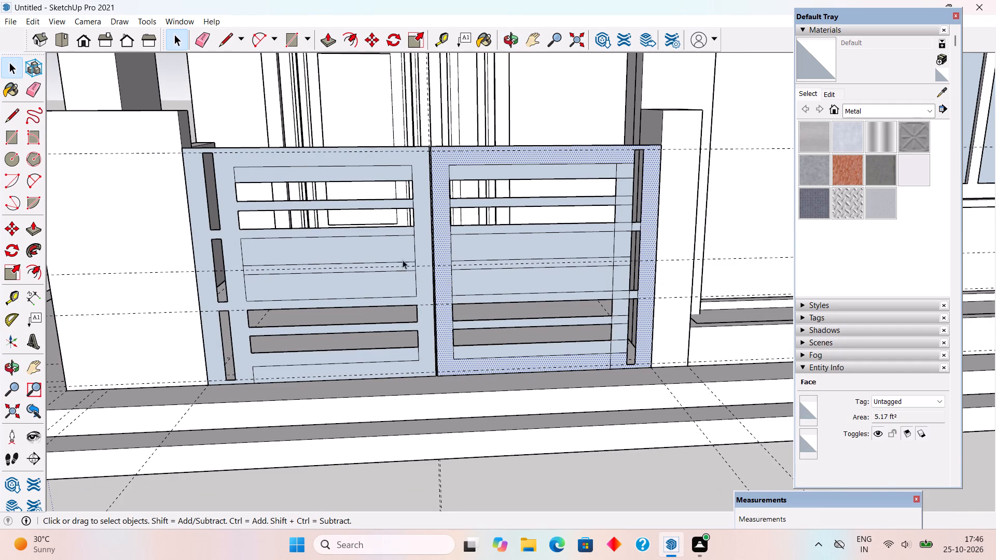
{"action": "left_click", "coordinate": [232, 278]}
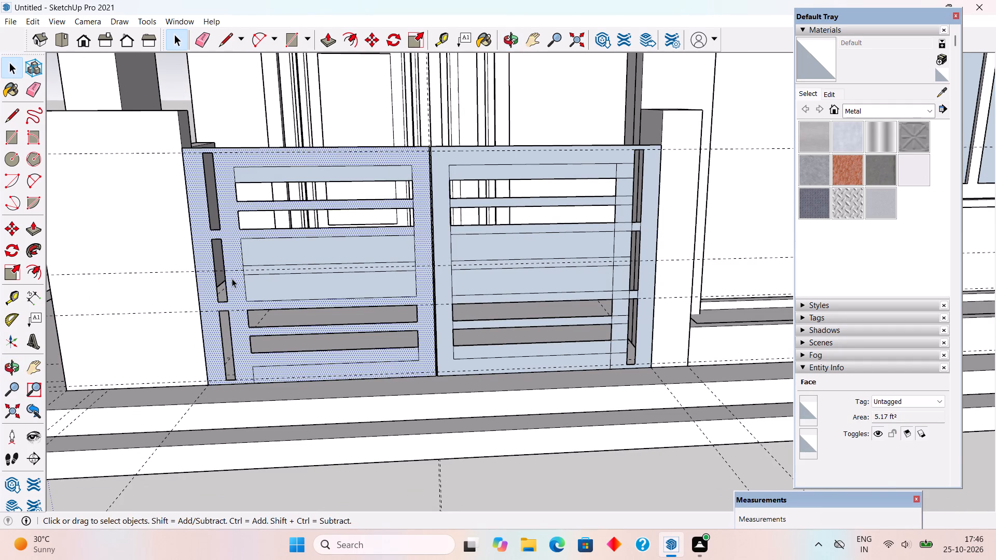
{"action": "key", "text": "p"}
{"action": "left_click", "coordinate": [236, 290]}
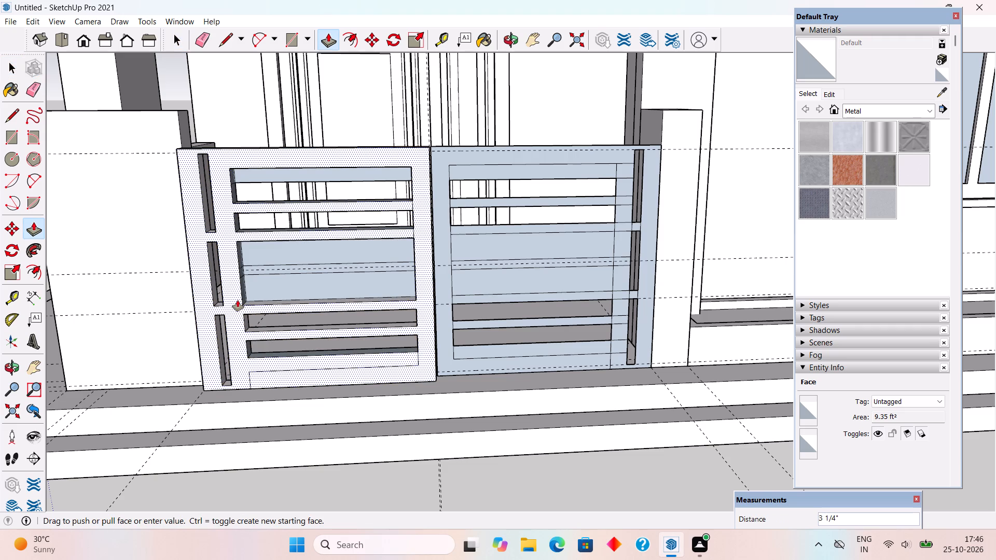
{"action": "type", "text": "3\"\""}
{"action": "key", "text": "Return"}
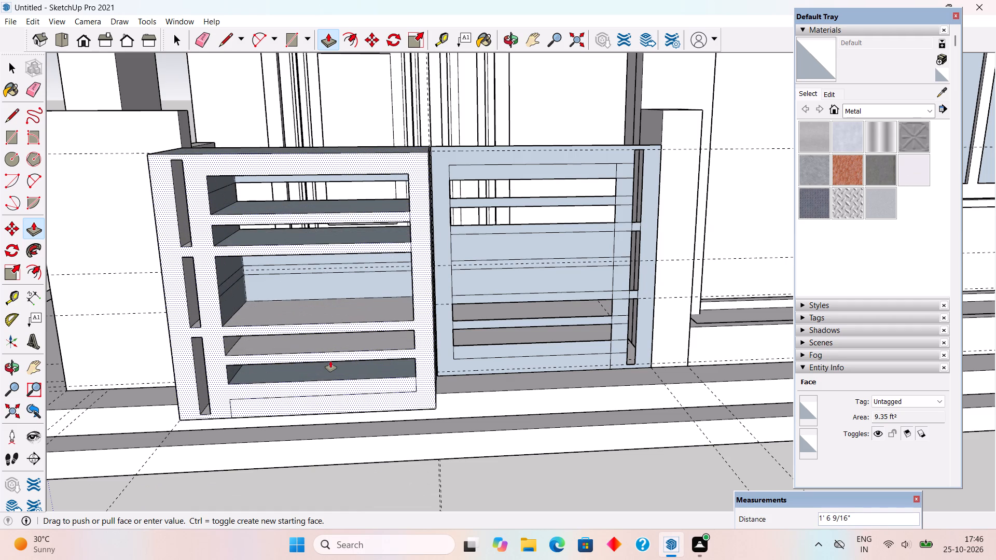
{"action": "type", "text": "3\""}
{"action": "key", "text": "Return"}
{"action": "key", "text": "space"}
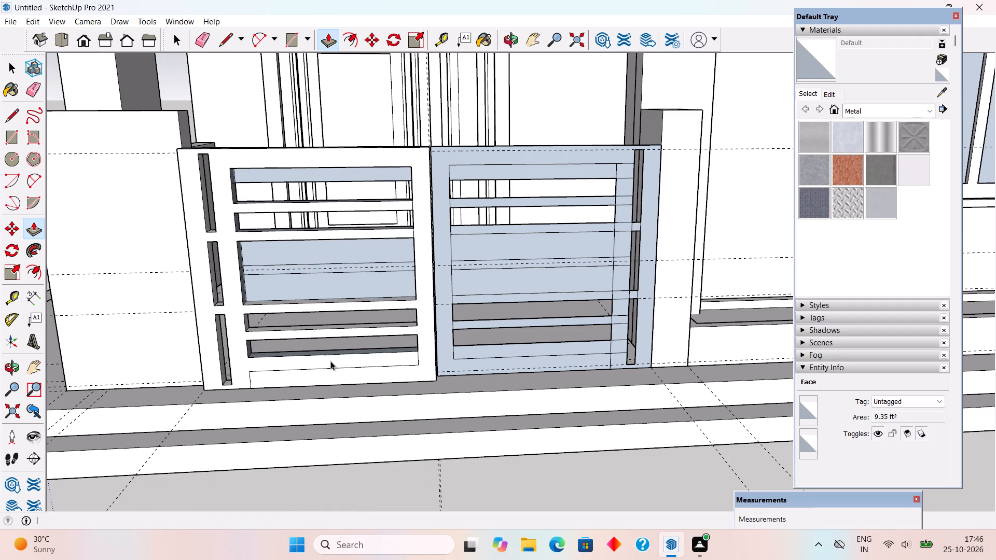
Select all connected geometry of the extruded left leaf and make it a group.
{"action": "scroll", "coordinate": [330, 361], "scroll_direction": "down", "scroll_amount": 9}
{"action": "middle_click_drag", "start_coordinate": [316, 332], "coordinate": [412, 278]}
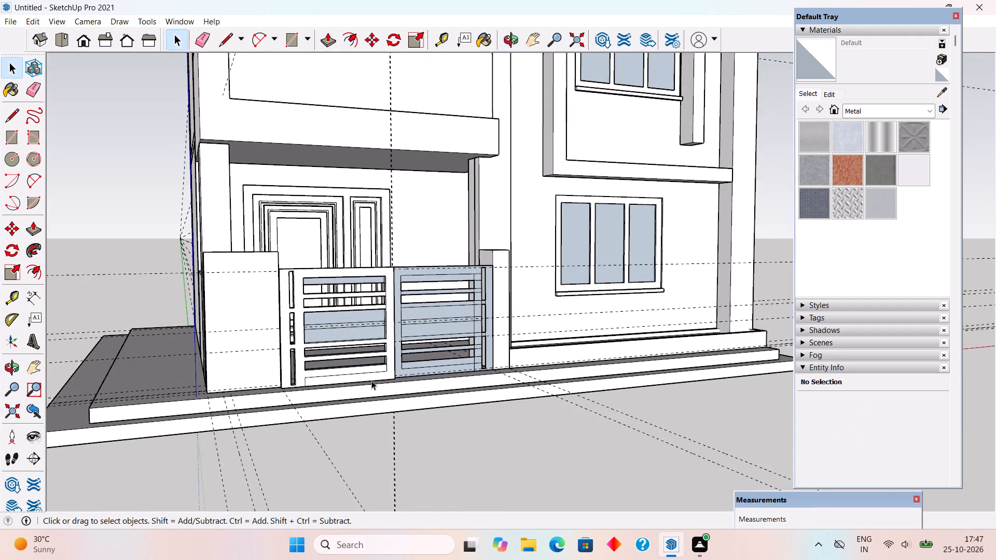
{"action": "scroll", "coordinate": [370, 381], "scroll_direction": "up", "scroll_amount": 9}
{"action": "triple_click", "coordinate": [398, 381]}
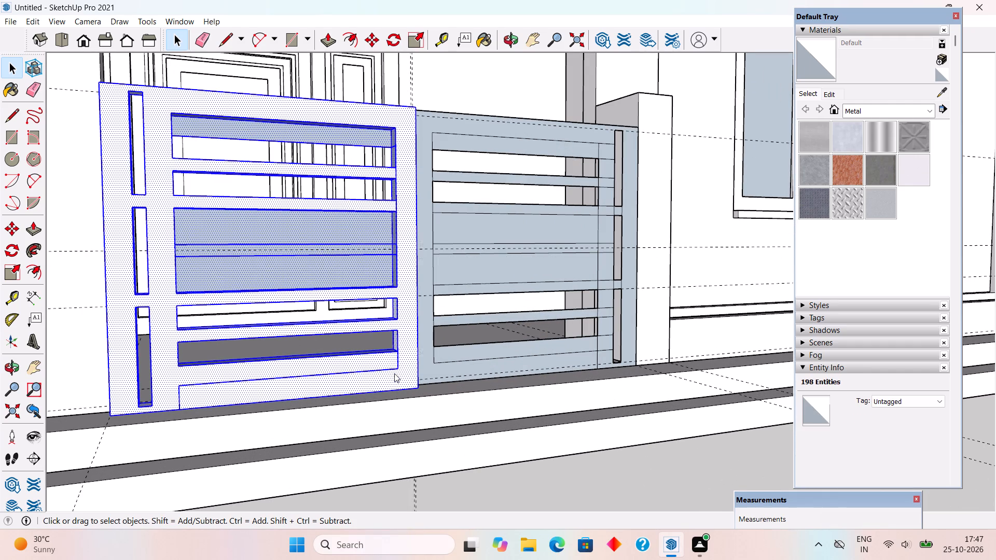
{"action": "right_click", "coordinate": [394, 373]}
{"action": "left_click", "coordinate": [437, 285]}
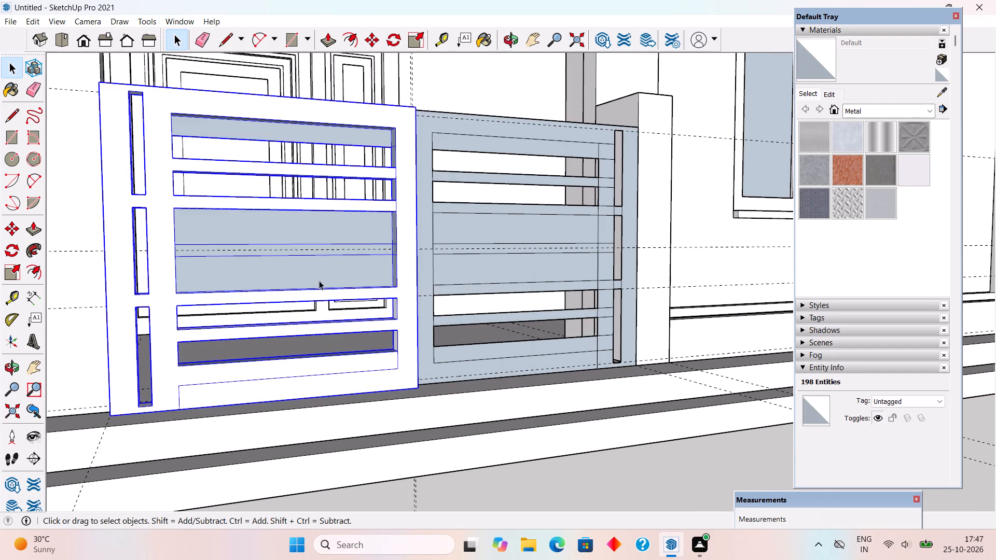
Draw a rectangle about 2 in high over the horizontal strip across the left leaf's recessed middle panel.
{"action": "middle_click_drag", "start_coordinate": [322, 275], "coordinate": [186, 301]}
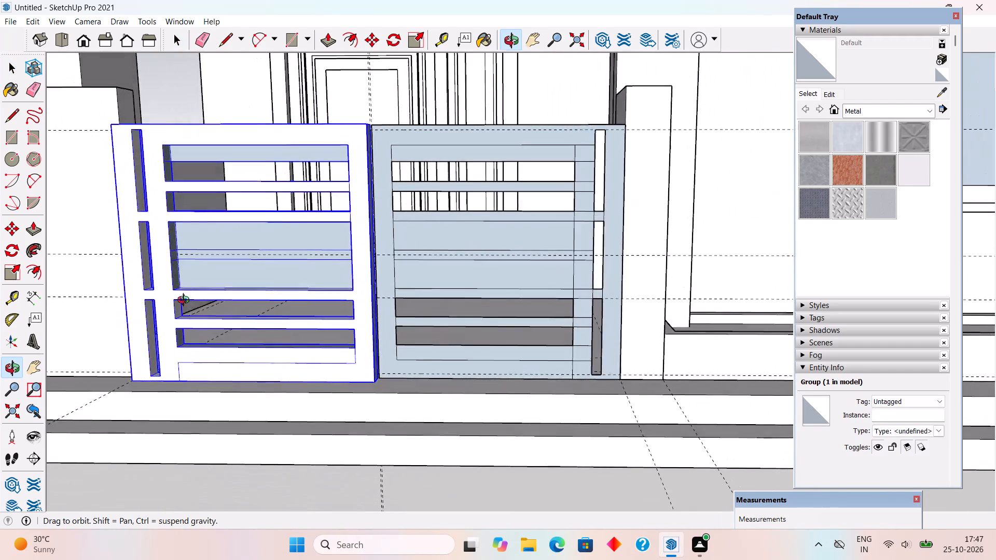
{"action": "middle_click_drag", "start_coordinate": [186, 301], "coordinate": [185, 301]}
{"action": "scroll", "coordinate": [182, 251], "scroll_direction": "up", "scroll_amount": 3}
{"action": "scroll", "coordinate": [186, 250], "scroll_direction": "down", "scroll_amount": 3}
{"action": "scroll", "coordinate": [190, 254], "scroll_direction": "up", "scroll_amount": 3}
{"action": "middle_click_drag", "start_coordinate": [209, 264], "coordinate": [265, 271]}
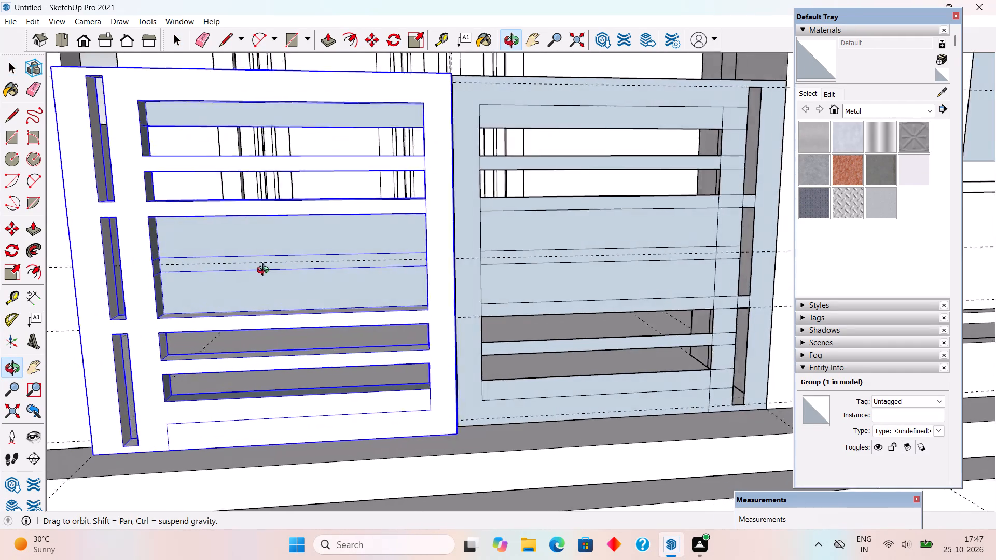
{"action": "middle_click_drag", "start_coordinate": [265, 271], "coordinate": [307, 277]}
{"action": "scroll", "coordinate": [175, 296], "scroll_direction": "up", "scroll_amount": 3}
{"action": "key", "text": "r"}
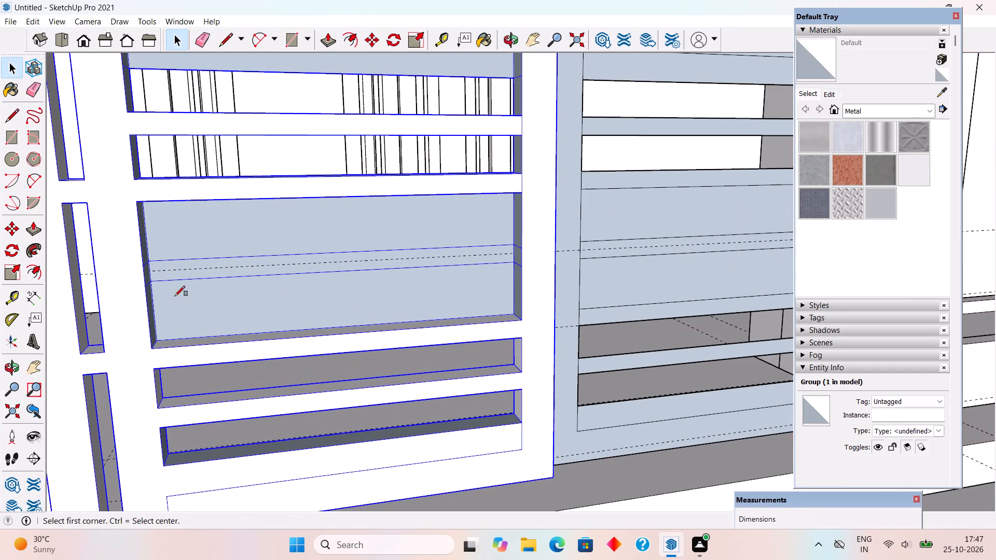
{"action": "left_click", "coordinate": [149, 260]}
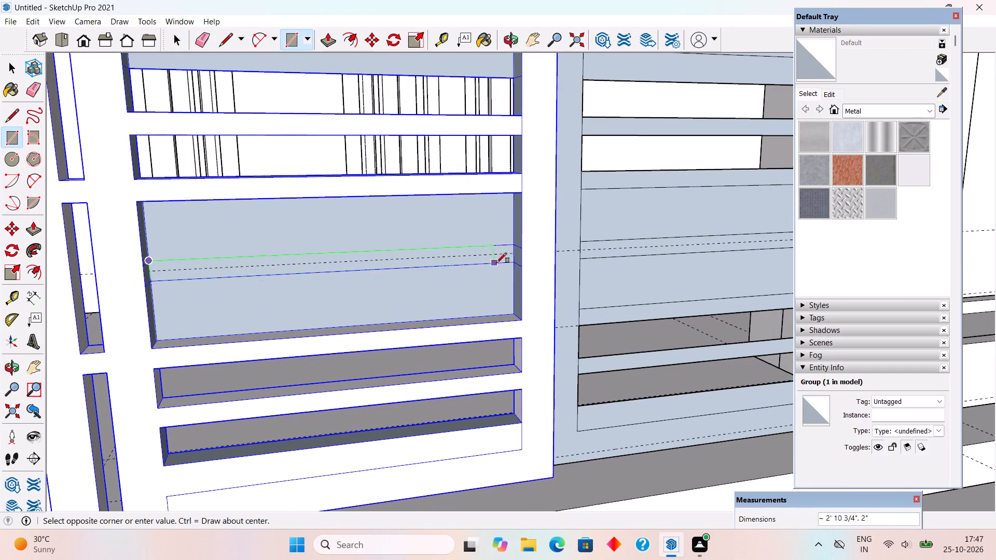
{"action": "left_click", "coordinate": [513, 261]}
Extrude the middle strip rectangle 3 in outward and make the resulting bar its own group.
{"action": "key", "text": "p"}
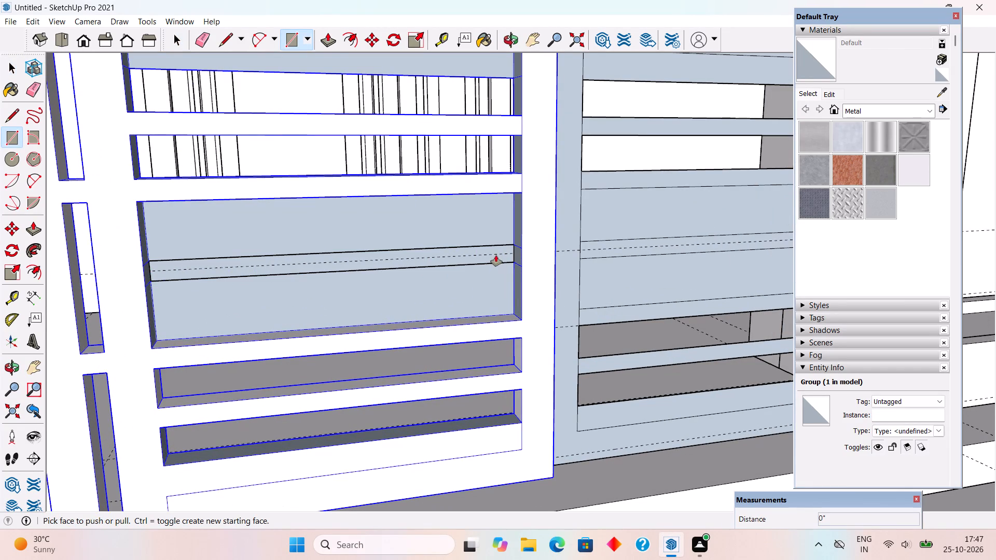
{"action": "left_click", "coordinate": [496, 255]}
{"action": "left_click", "coordinate": [545, 256]}
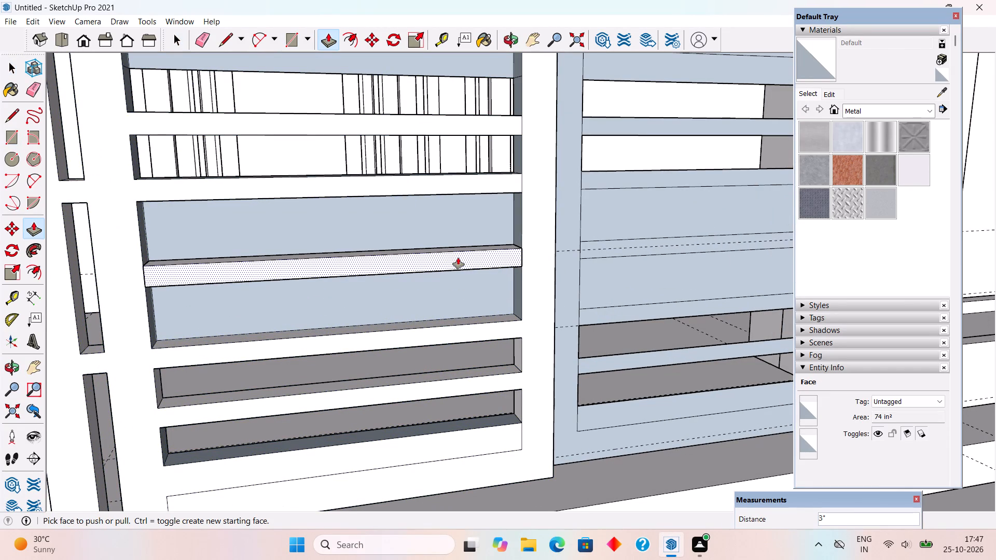
{"action": "key", "text": "space"}
{"action": "triple_click", "coordinate": [458, 258]}
{"action": "right_click", "coordinate": [458, 258]}
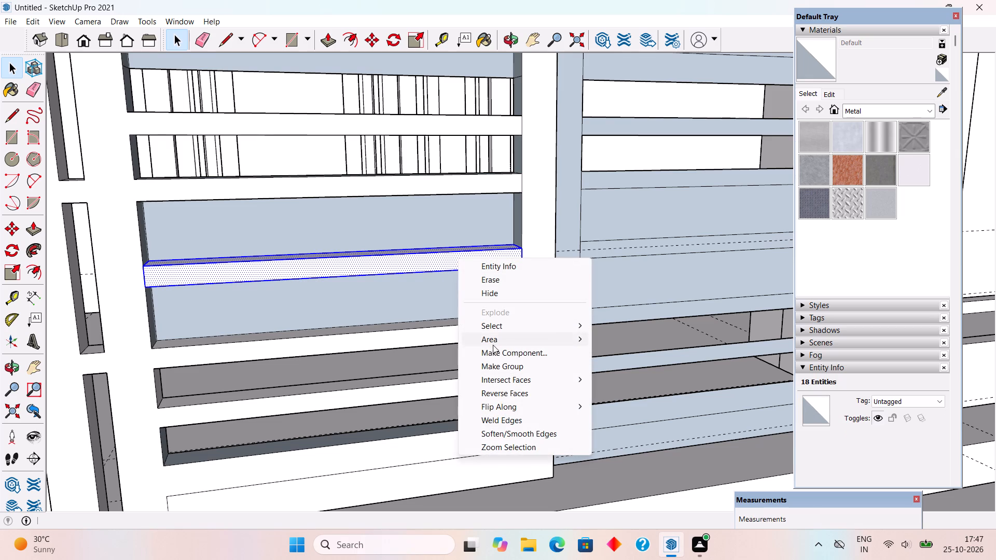
{"action": "left_click", "coordinate": [503, 361]}
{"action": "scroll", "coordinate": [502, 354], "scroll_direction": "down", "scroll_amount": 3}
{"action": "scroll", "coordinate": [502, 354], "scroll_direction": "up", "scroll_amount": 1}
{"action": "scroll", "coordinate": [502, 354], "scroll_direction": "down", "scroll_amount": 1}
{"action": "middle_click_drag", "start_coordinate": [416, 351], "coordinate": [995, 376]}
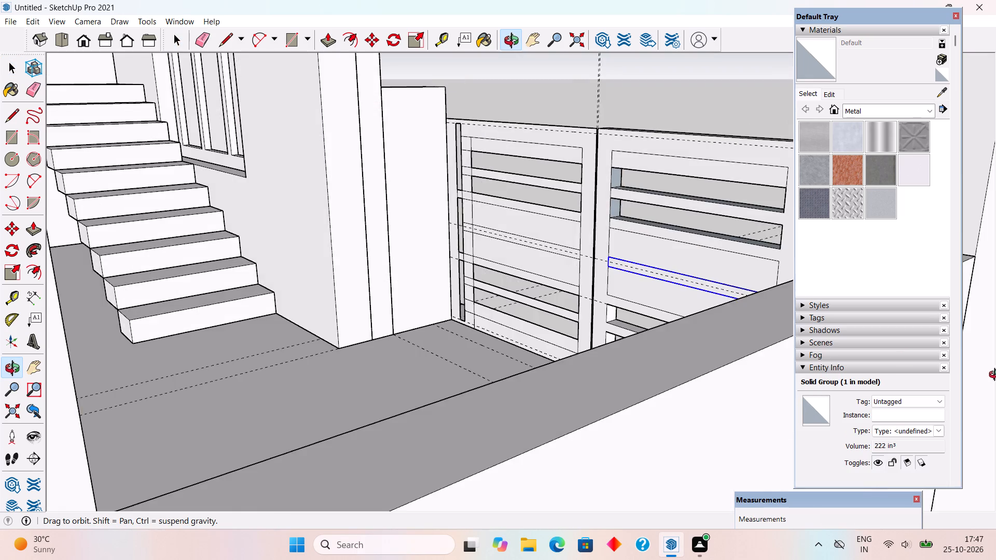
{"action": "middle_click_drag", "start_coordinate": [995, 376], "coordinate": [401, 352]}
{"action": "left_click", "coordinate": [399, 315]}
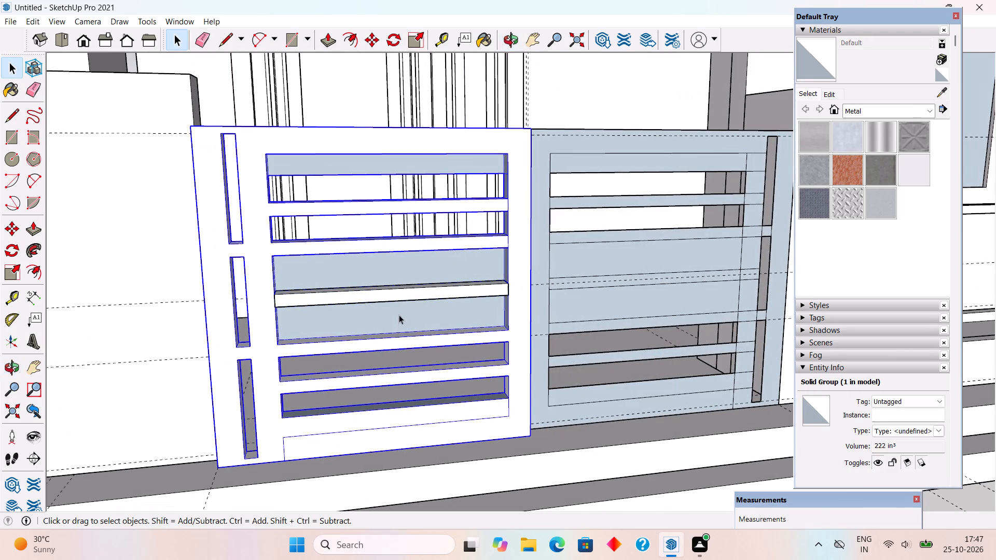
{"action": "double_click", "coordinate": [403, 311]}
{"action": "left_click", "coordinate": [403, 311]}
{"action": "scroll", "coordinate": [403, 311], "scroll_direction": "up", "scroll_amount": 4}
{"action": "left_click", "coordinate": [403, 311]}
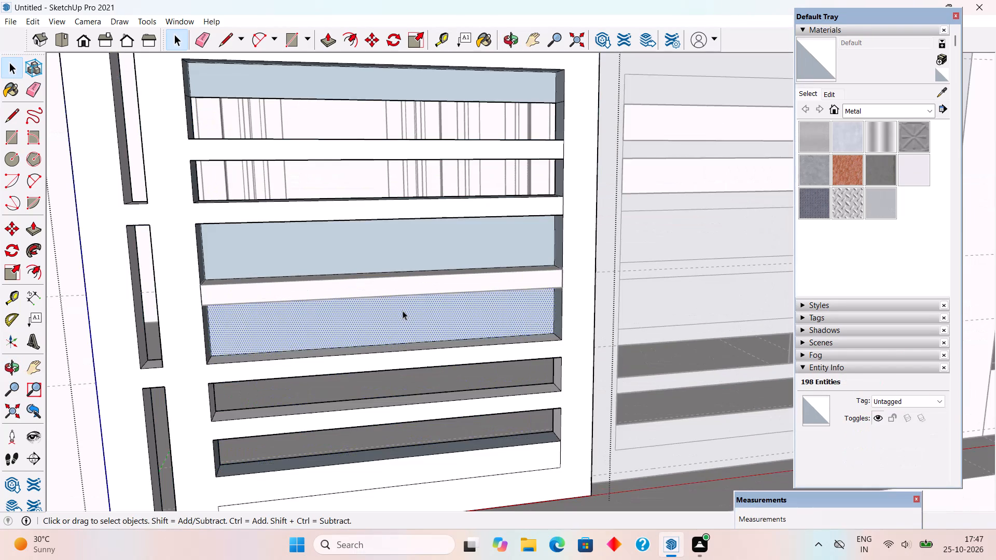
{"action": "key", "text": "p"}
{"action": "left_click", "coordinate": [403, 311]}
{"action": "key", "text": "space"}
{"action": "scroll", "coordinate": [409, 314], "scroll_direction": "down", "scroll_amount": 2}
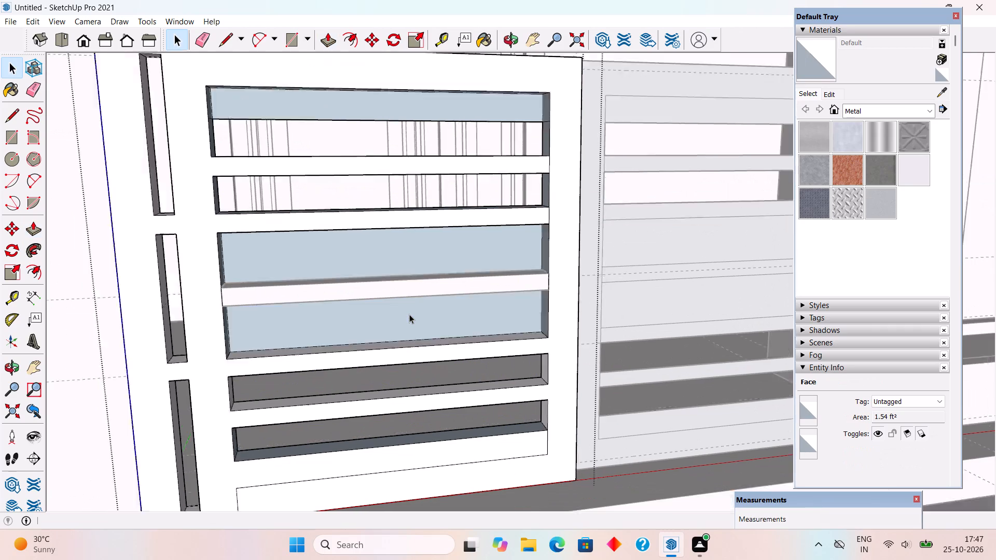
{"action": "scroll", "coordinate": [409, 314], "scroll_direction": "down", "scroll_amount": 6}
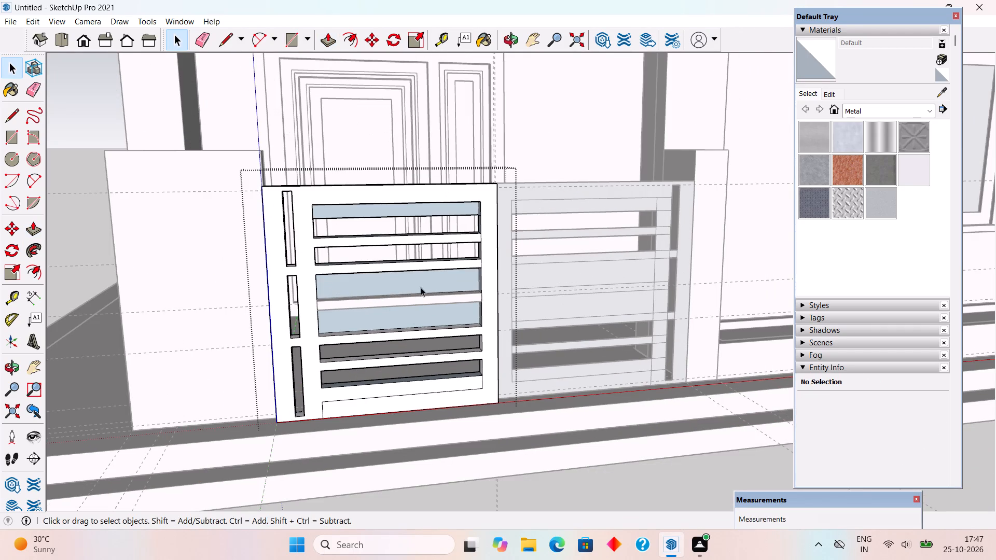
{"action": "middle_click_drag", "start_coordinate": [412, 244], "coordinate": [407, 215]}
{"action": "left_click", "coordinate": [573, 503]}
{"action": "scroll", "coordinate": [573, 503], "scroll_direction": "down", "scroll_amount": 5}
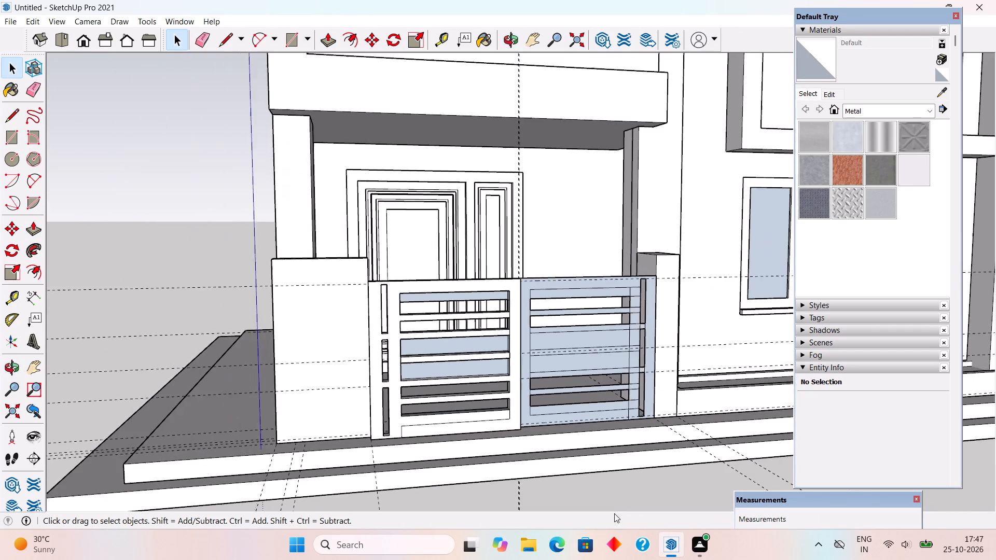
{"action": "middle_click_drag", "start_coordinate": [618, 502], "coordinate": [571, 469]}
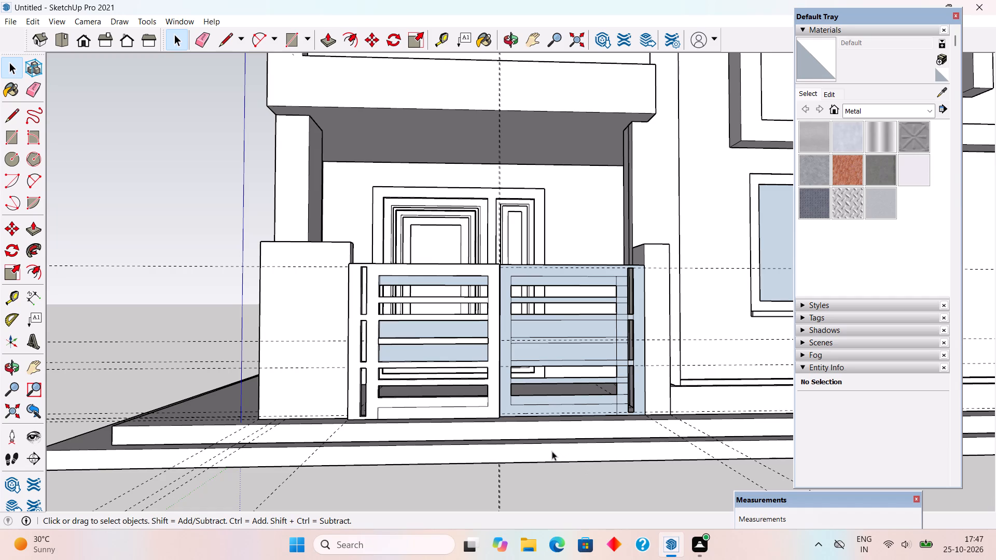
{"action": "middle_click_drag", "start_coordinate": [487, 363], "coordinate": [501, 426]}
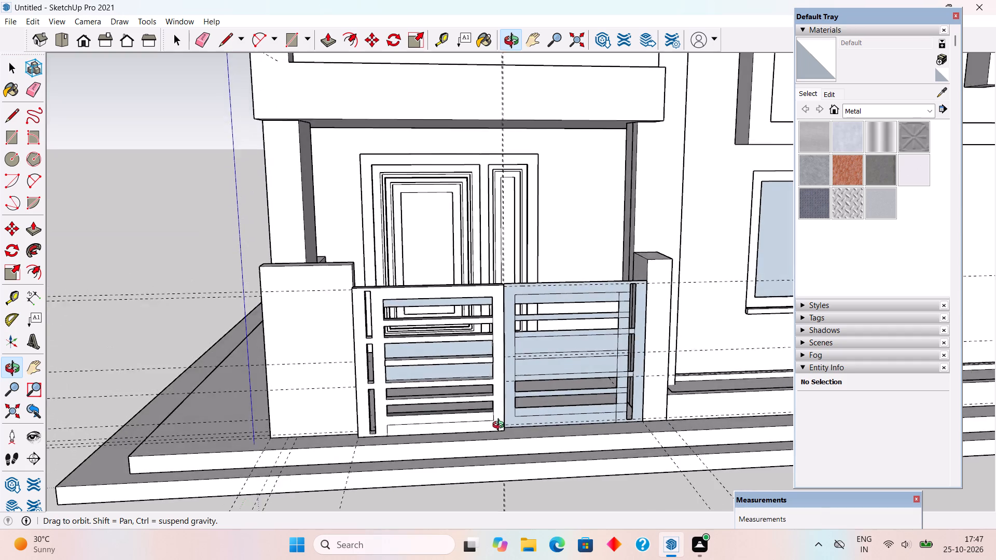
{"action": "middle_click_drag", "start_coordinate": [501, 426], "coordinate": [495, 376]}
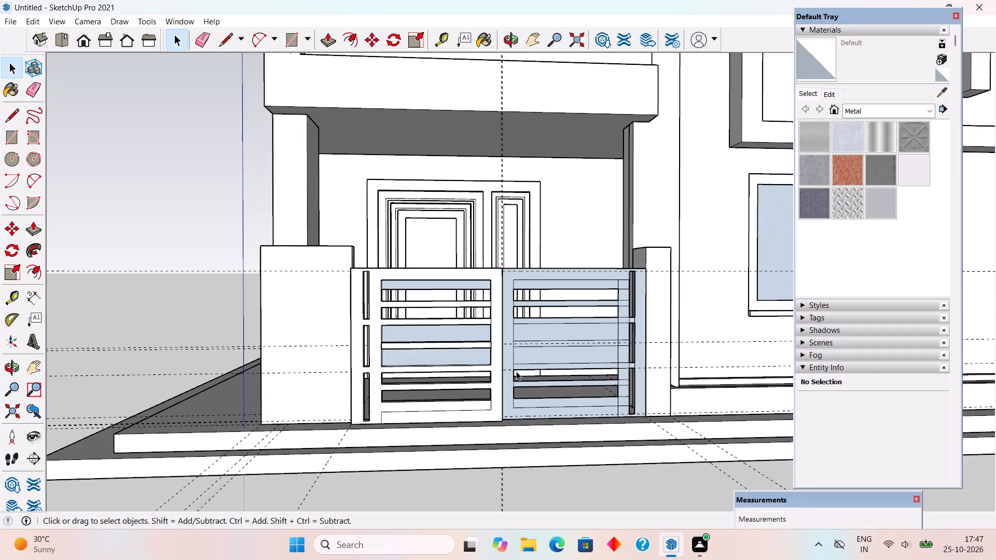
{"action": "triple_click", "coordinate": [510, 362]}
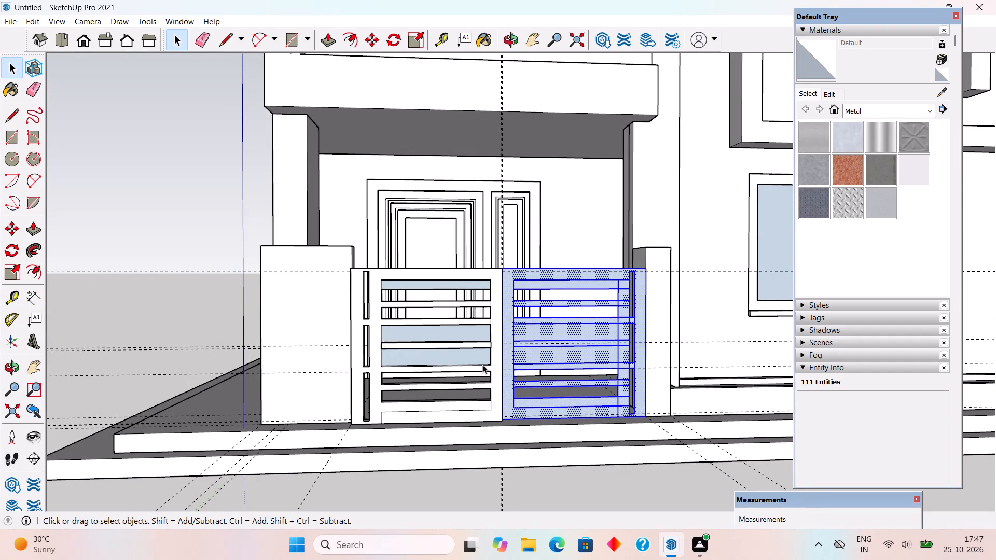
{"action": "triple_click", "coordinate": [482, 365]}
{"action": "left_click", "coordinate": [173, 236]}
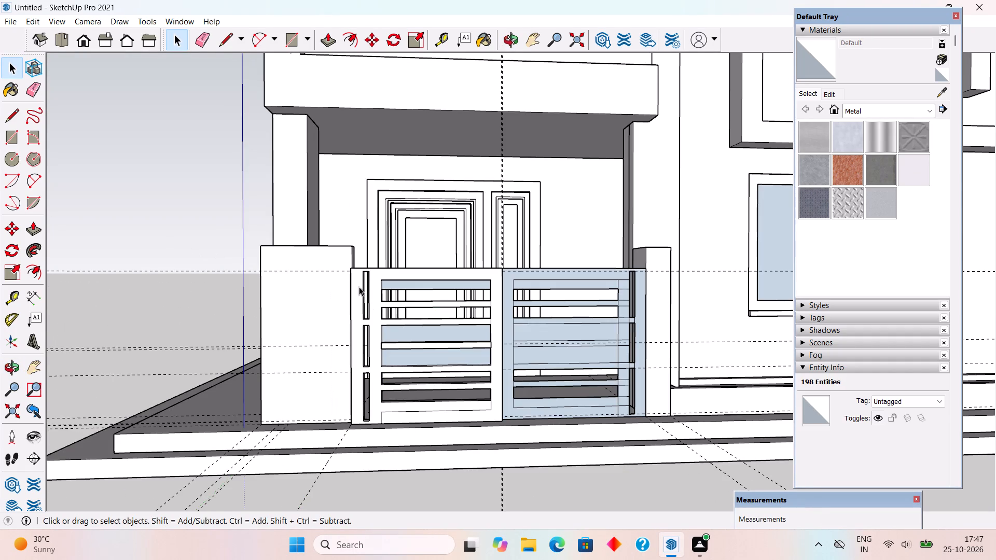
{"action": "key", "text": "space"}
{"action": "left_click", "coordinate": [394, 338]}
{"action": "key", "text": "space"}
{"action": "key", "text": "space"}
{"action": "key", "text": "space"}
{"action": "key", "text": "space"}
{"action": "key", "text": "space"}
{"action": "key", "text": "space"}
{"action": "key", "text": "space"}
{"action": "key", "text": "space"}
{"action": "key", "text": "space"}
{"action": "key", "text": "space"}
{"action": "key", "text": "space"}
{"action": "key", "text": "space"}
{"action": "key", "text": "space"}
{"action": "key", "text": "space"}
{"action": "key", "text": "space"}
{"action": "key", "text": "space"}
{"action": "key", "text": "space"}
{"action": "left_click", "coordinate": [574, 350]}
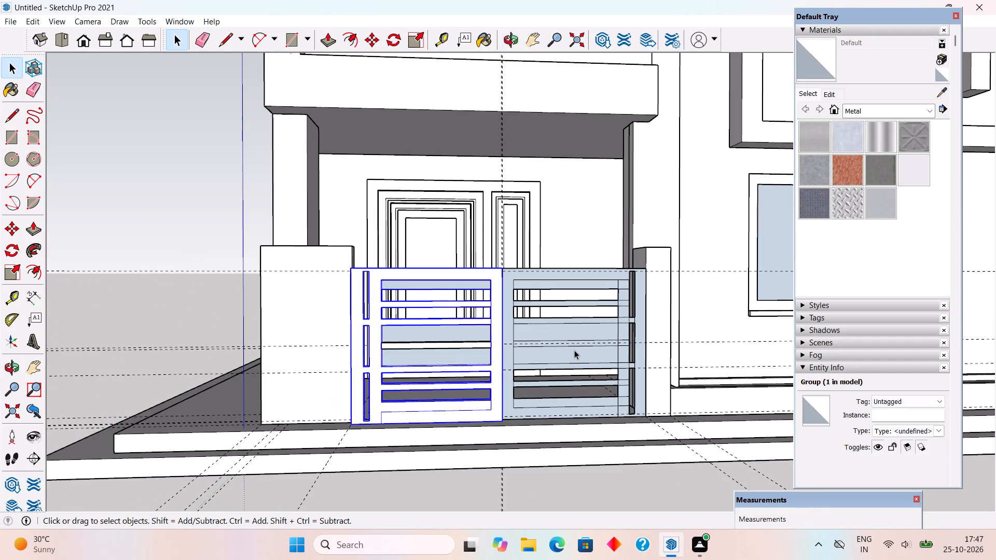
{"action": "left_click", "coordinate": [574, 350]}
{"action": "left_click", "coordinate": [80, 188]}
Delete the left gate leaf group and all connected geometry of the right gate leaf from the porch opening.
{"action": "scroll", "coordinate": [401, 276], "scroll_direction": "up", "scroll_amount": 4}
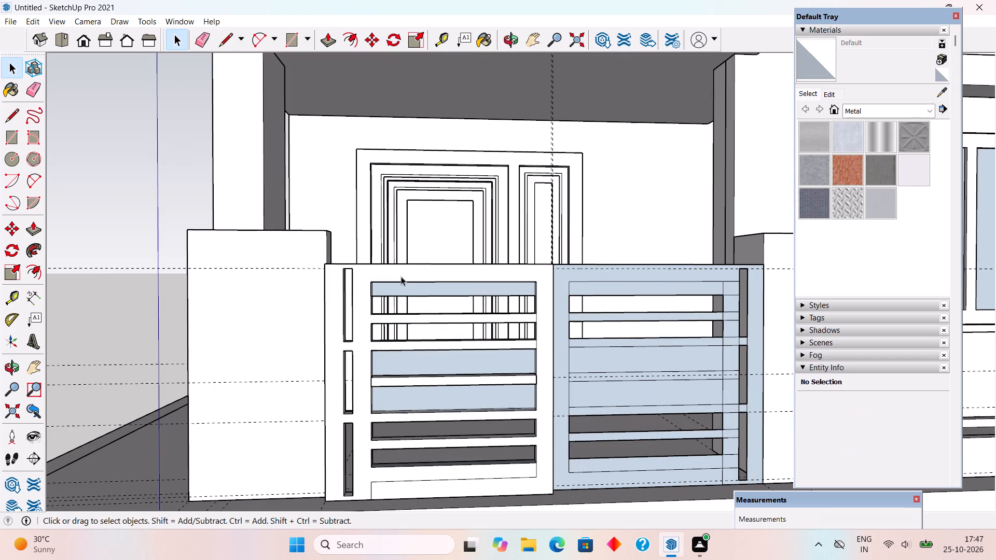
{"action": "left_click", "coordinate": [419, 281]}
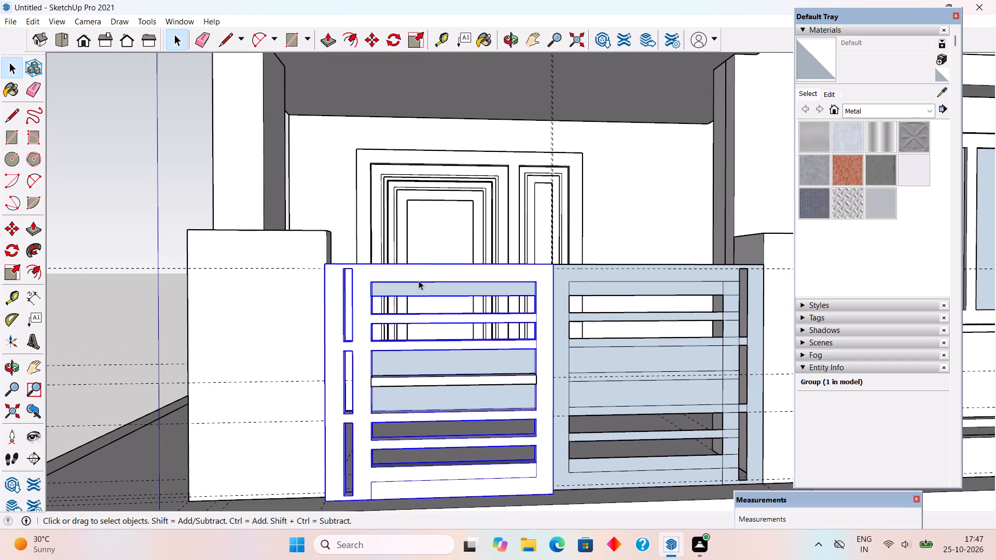
{"action": "key", "text": "Delete"}
{"action": "triple_click", "coordinate": [582, 363]}
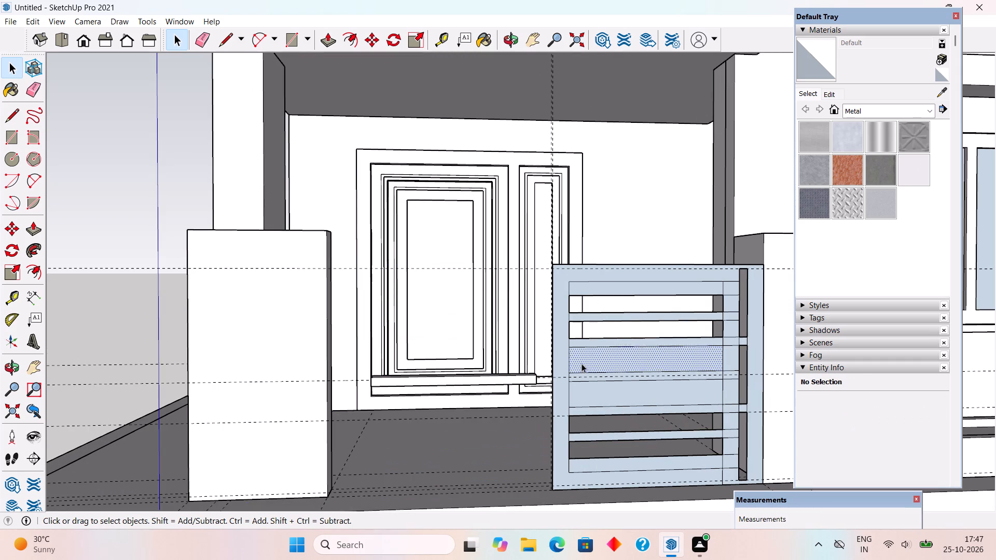
{"action": "key", "text": "Delete"}
Delete all guides from the model.
{"action": "scroll", "coordinate": [570, 359], "scroll_direction": "down", "scroll_amount": 3}
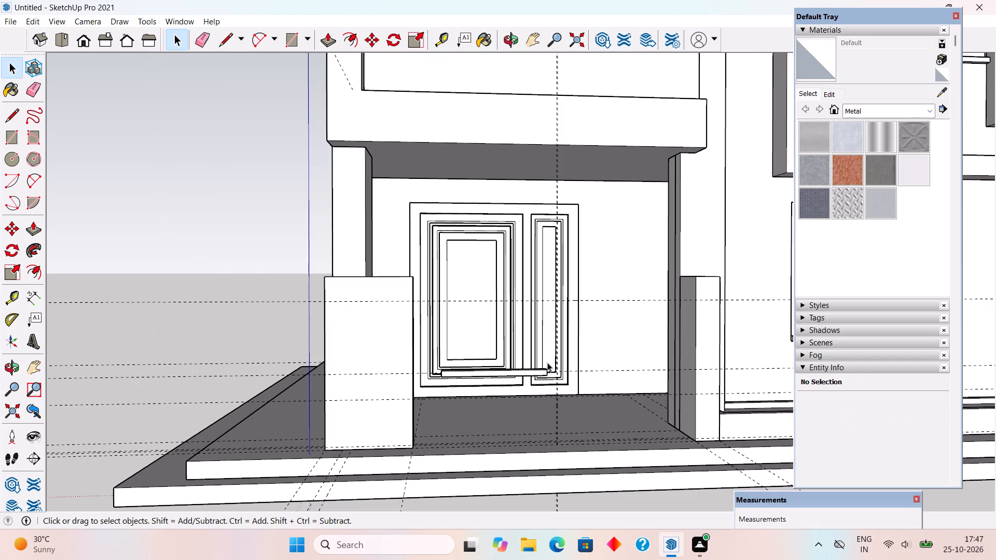
{"action": "left_click", "coordinate": [34, 19]}
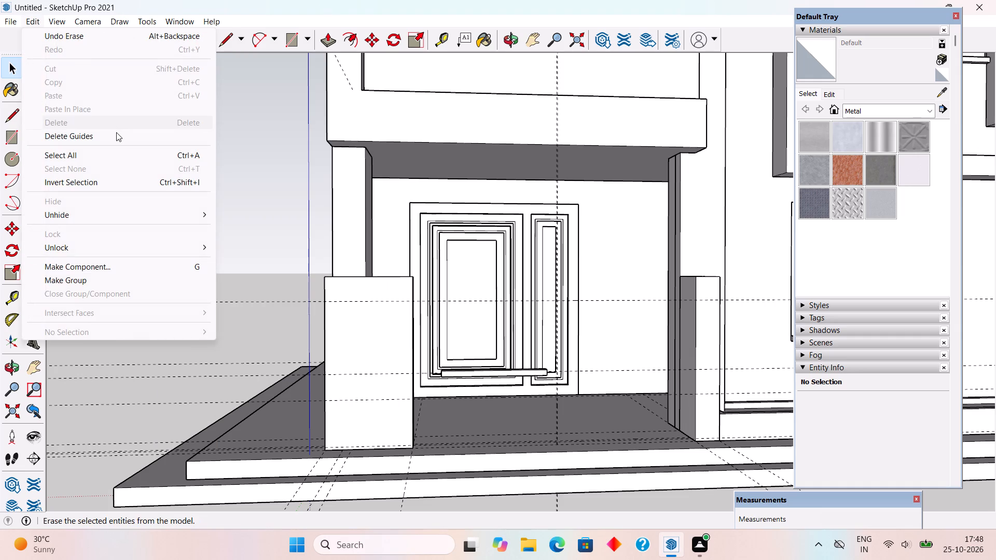
{"action": "left_click", "coordinate": [116, 132]}
Delete the leftover middle bar group floating in the porch gate opening.
{"action": "scroll", "coordinate": [116, 132], "scroll_direction": "down", "scroll_amount": 4}
{"action": "middle_click_drag", "start_coordinate": [331, 376], "coordinate": [404, 456]}
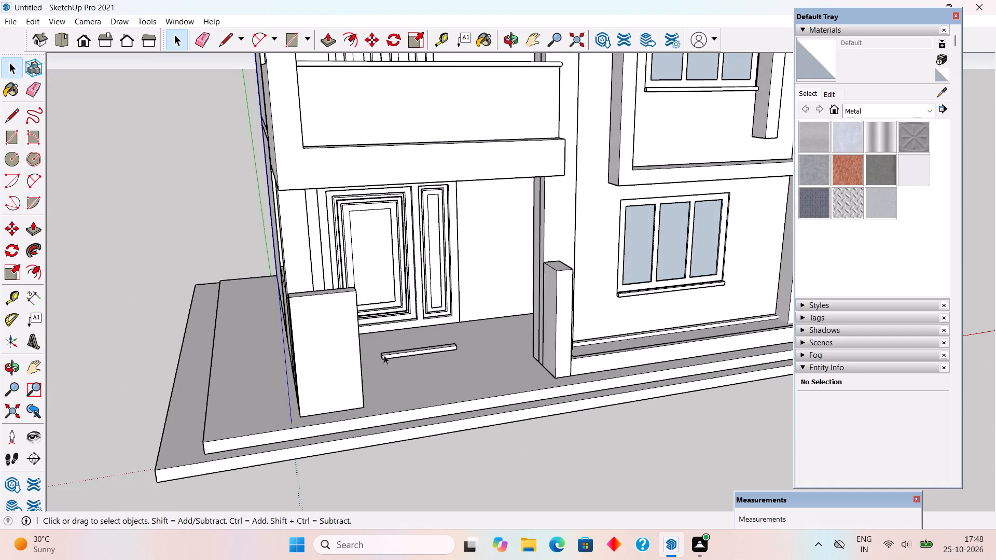
{"action": "left_click", "coordinate": [386, 353]}
{"action": "key", "text": "Delete"}
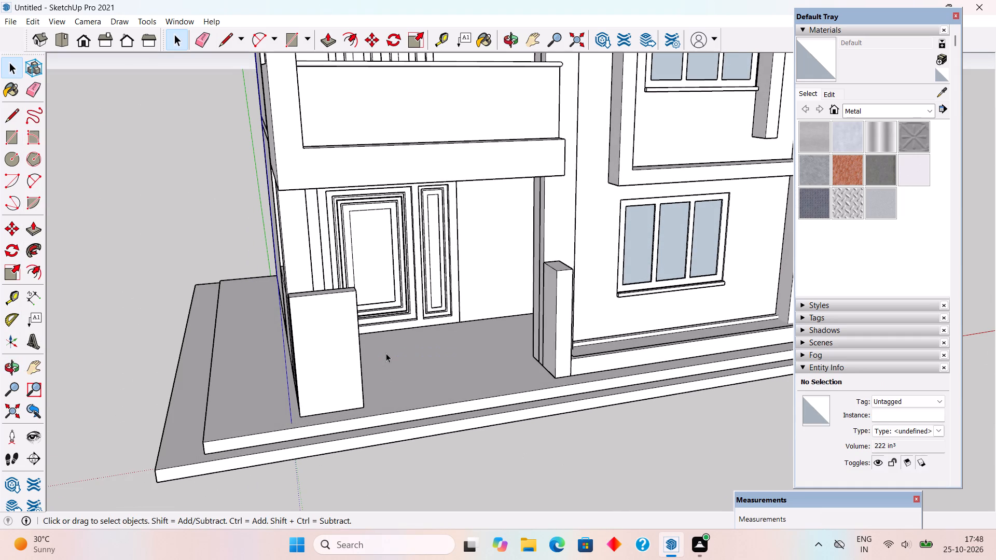
Draw an 8' 6" by 5' rectangle across the porch gate opening, from the left pier's top inner corner to the right pier's base.
{"action": "scroll", "coordinate": [447, 455], "scroll_direction": "down", "scroll_amount": 7}
{"action": "middle_click_drag", "start_coordinate": [548, 399], "coordinate": [498, 357]}
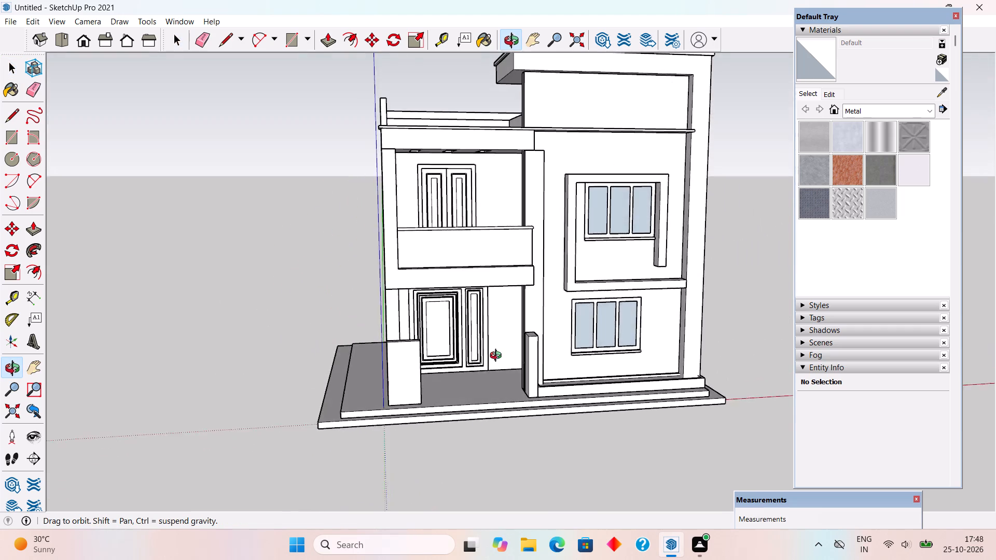
{"action": "middle_click_drag", "start_coordinate": [498, 357], "coordinate": [471, 342]}
{"action": "scroll", "coordinate": [471, 342], "scroll_direction": "up", "scroll_amount": 2}
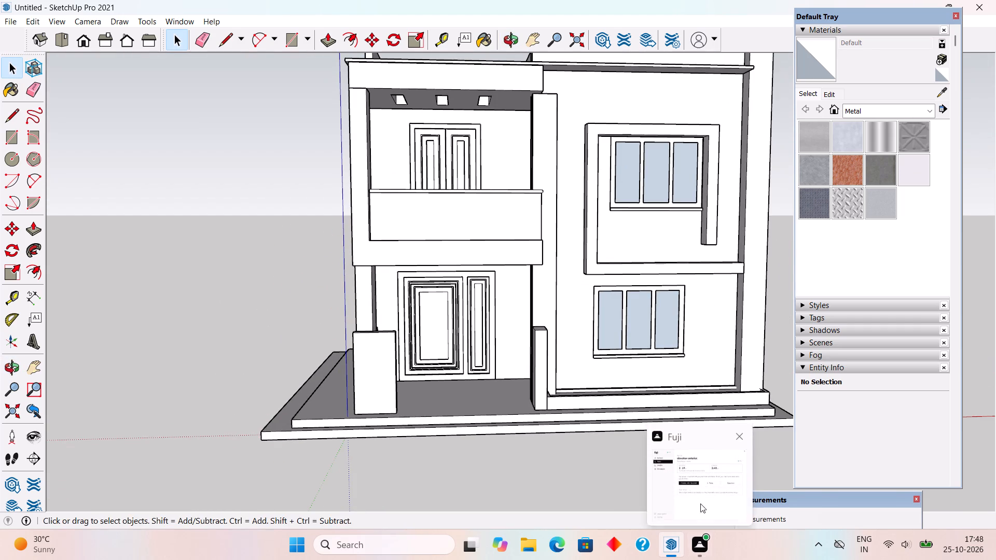
{"action": "scroll", "coordinate": [511, 374], "scroll_direction": "up", "scroll_amount": 5}
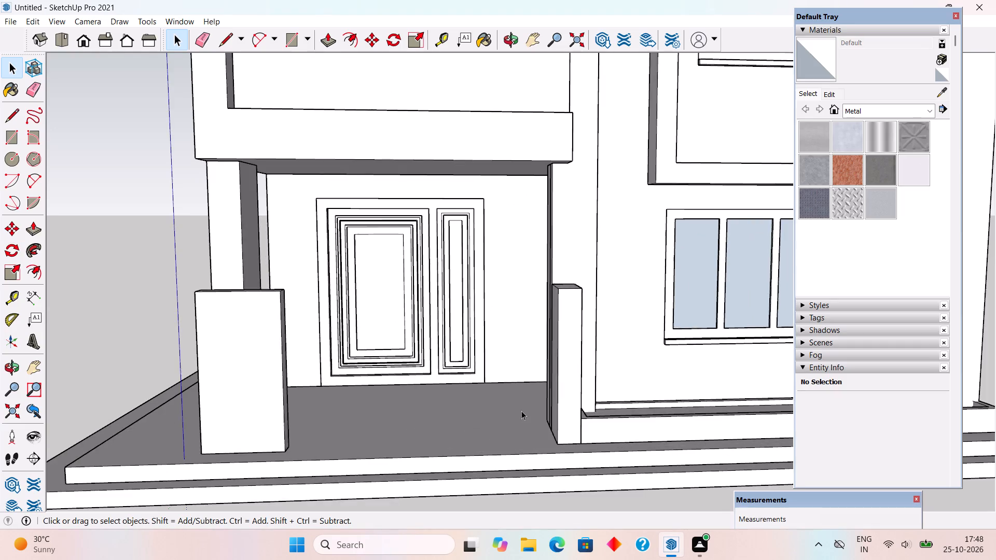
{"action": "middle_click_drag", "start_coordinate": [518, 408], "coordinate": [525, 414]}
{"action": "scroll", "coordinate": [525, 414], "scroll_direction": "up", "scroll_amount": 1}
{"action": "middle_click_drag", "start_coordinate": [472, 342], "coordinate": [479, 404]}
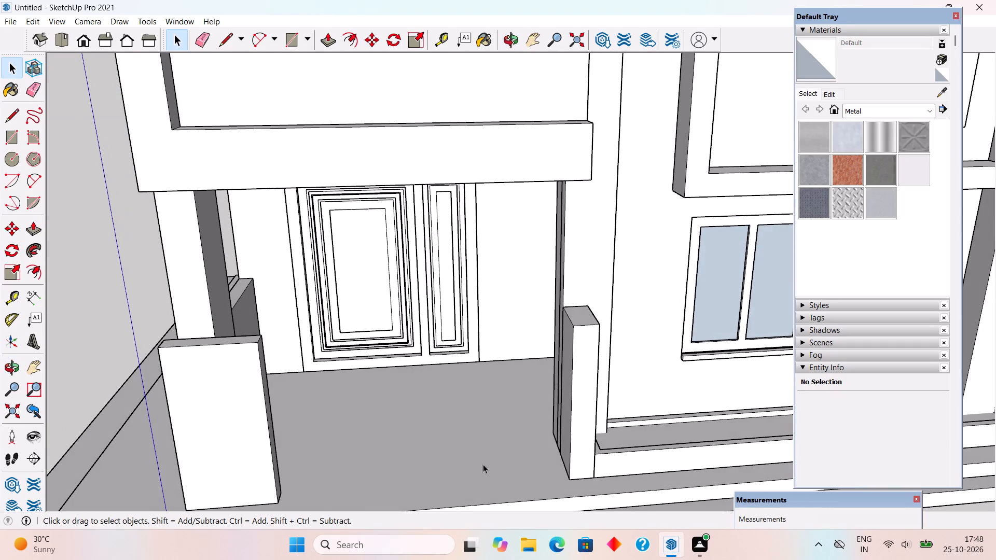
{"action": "scroll", "coordinate": [517, 302], "scroll_direction": "down", "scroll_amount": 2}
{"action": "scroll", "coordinate": [509, 482], "scroll_direction": "up", "scroll_amount": 5}
{"action": "middle_click_drag", "start_coordinate": [509, 491], "coordinate": [495, 475]}
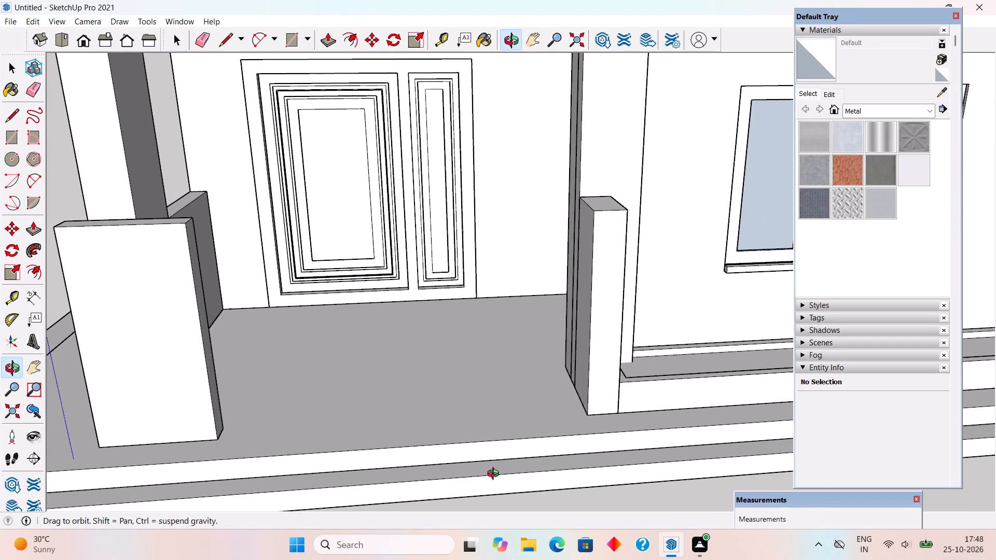
{"action": "middle_click_drag", "start_coordinate": [495, 475], "coordinate": [490, 472]}
{"action": "key", "text": "r"}
{"action": "left_click", "coordinate": [179, 206]}
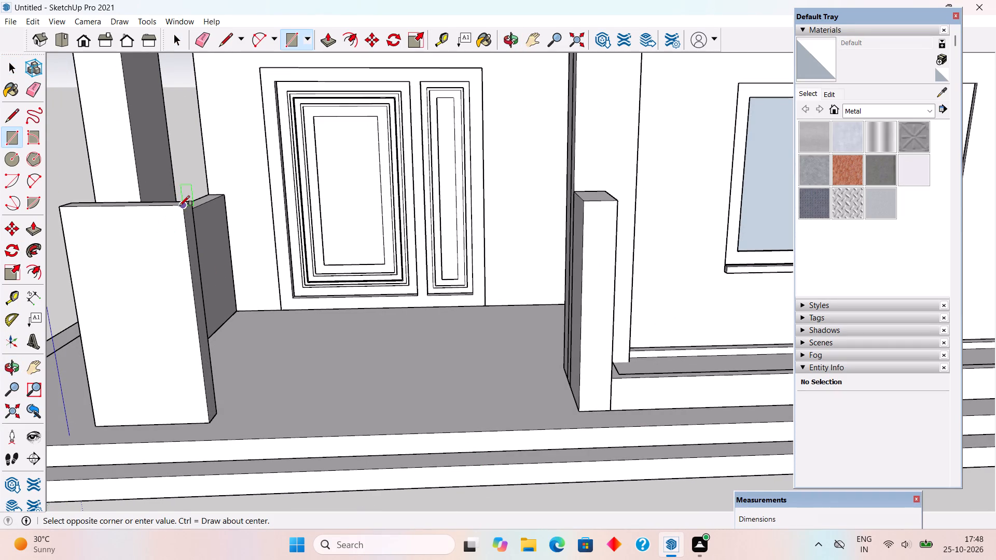
{"action": "left_click", "coordinate": [580, 413]}
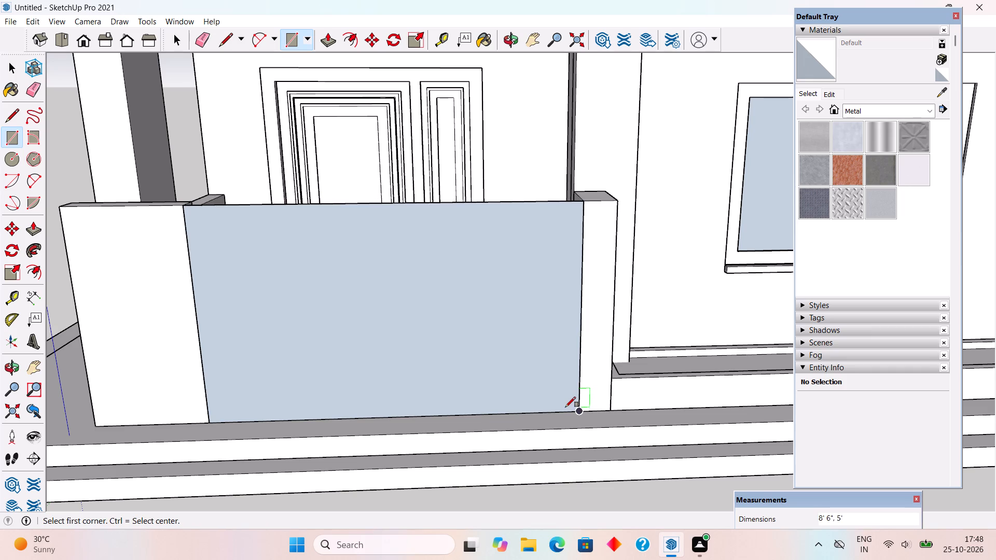
Place a vertical guide through the middle of the gate rectangle, parallel to its left edge.
{"action": "key", "text": "t"}
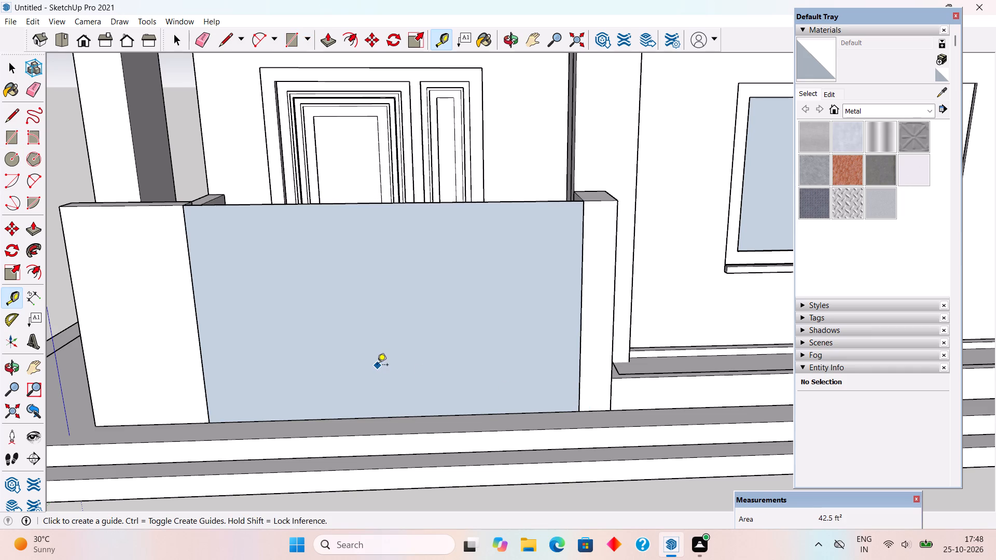
{"action": "left_click", "coordinate": [199, 325]}
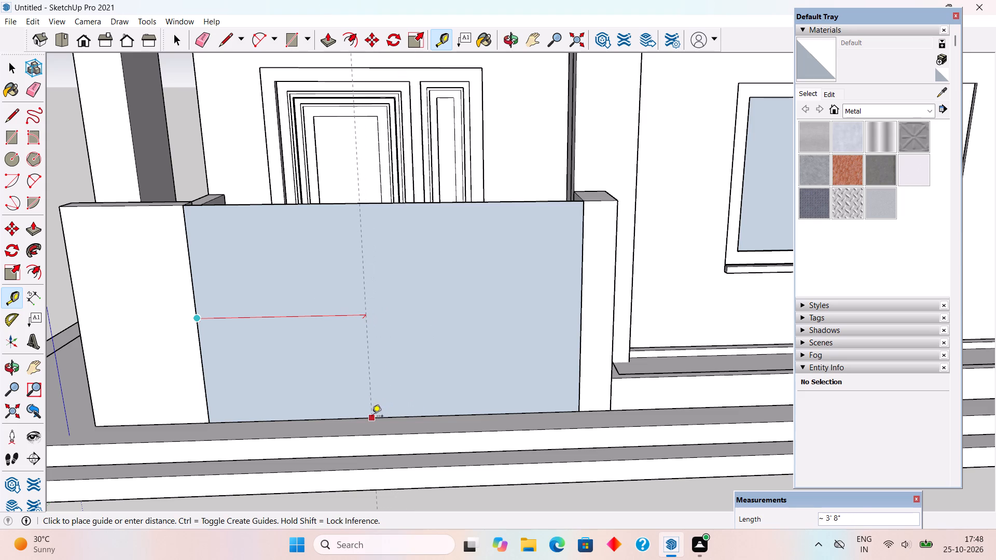
{"action": "left_click", "coordinate": [401, 416]}
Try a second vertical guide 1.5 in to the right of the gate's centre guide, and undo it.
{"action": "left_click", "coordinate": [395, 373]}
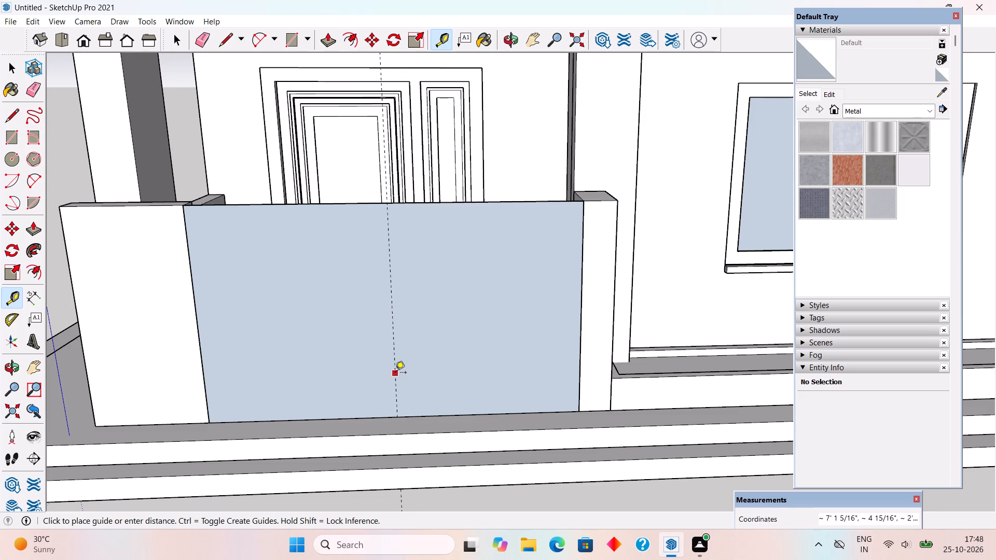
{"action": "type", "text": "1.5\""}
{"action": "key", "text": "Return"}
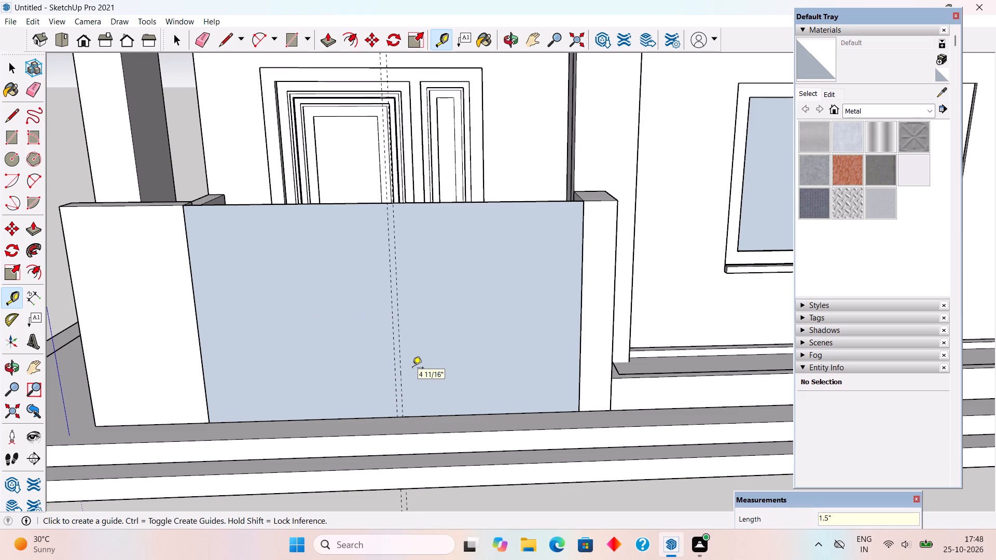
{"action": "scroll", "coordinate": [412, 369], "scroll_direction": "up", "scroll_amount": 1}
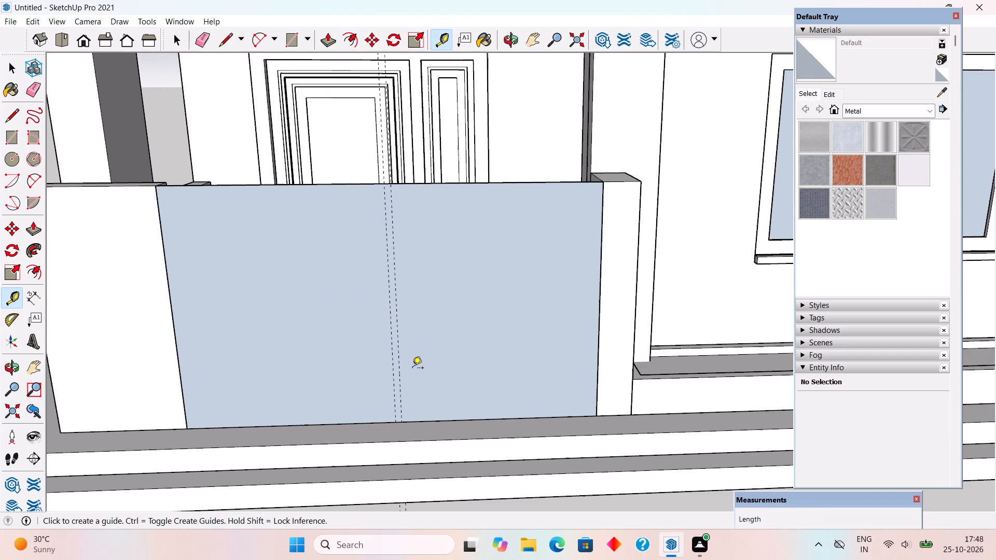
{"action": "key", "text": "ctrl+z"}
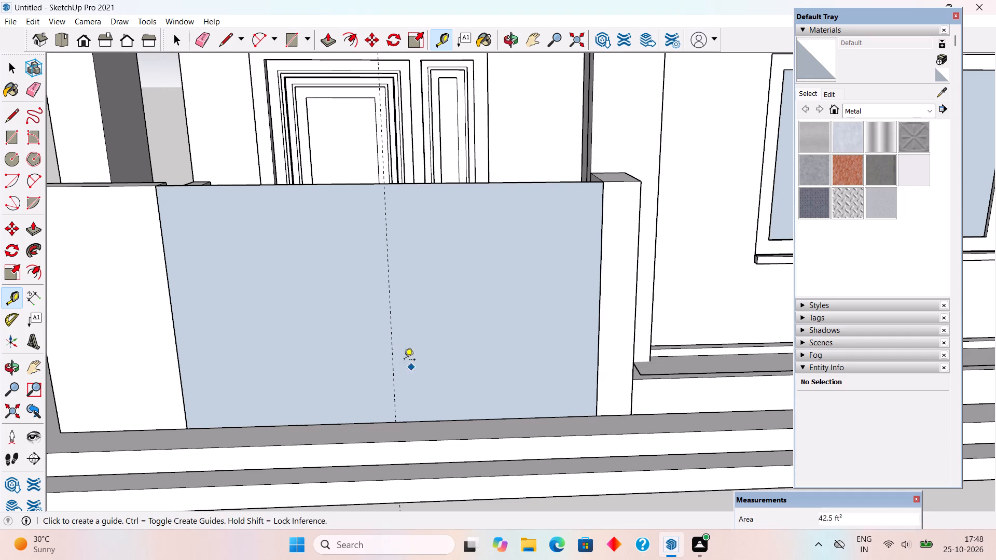
Place a vertical guide .15 in to the right of the gate rectangle's centre guide.
{"action": "left_click", "coordinate": [391, 357]}
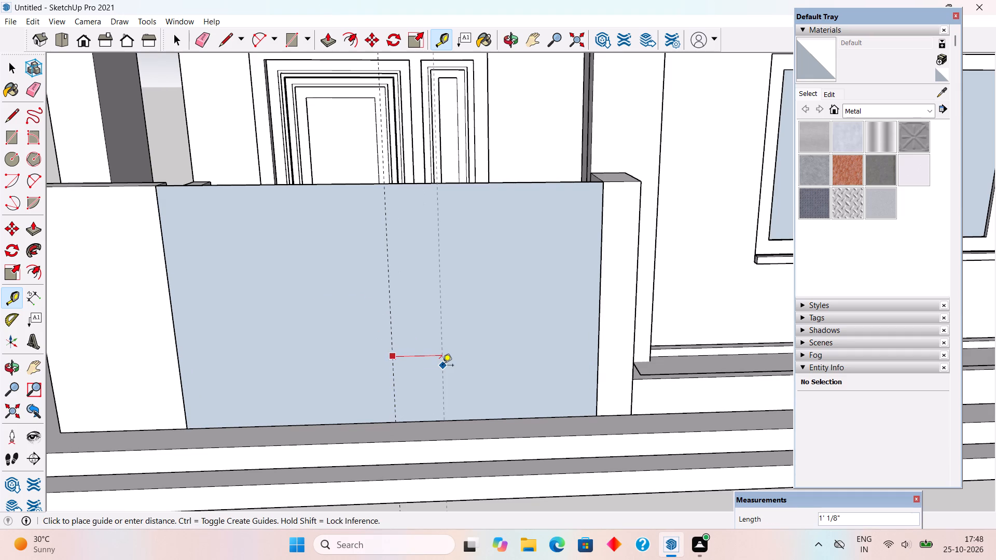
{"action": "type", "text": ".15\""}
{"action": "key", "text": "Return"}
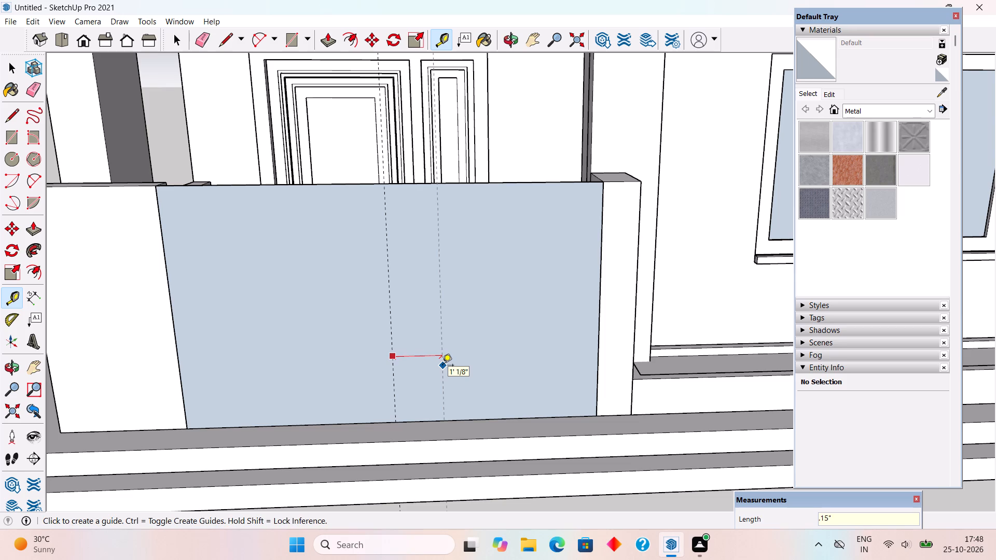
{"action": "scroll", "coordinate": [336, 356], "scroll_direction": "up", "scroll_amount": 5}
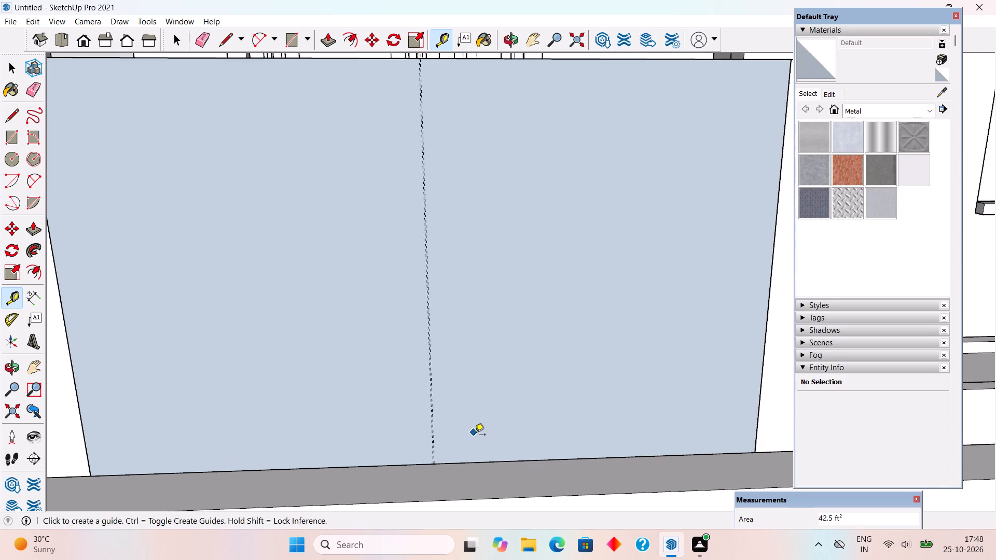
Place a vertical guide .15 in to the left of the gate rectangle's centre guide.
{"action": "scroll", "coordinate": [475, 436], "scroll_direction": "up", "scroll_amount": 2}
{"action": "middle_click_drag", "start_coordinate": [474, 414], "coordinate": [572, 357]}
{"action": "scroll", "coordinate": [513, 405], "scroll_direction": "up", "scroll_amount": 12}
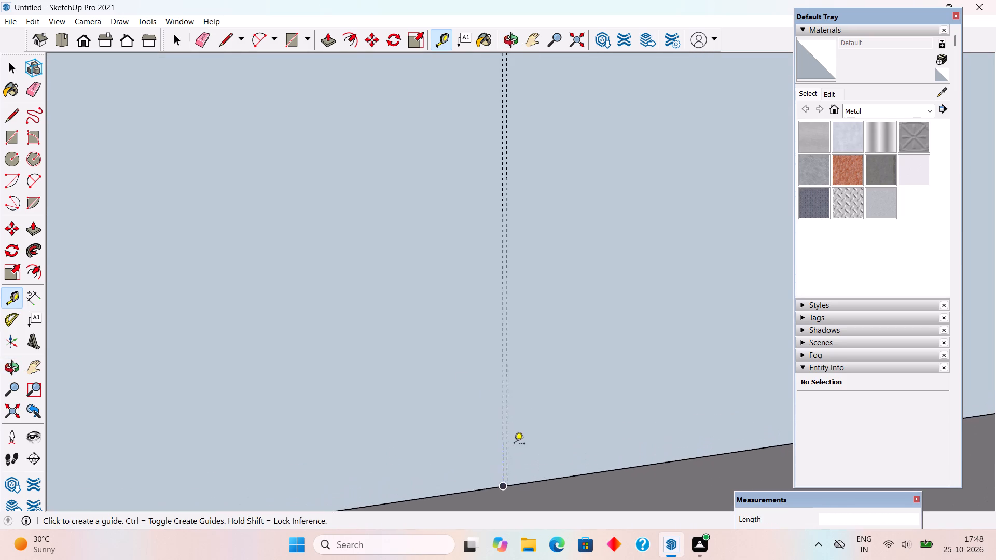
{"action": "scroll", "coordinate": [514, 444], "scroll_direction": "up", "scroll_amount": 6}
{"action": "middle_click_drag", "start_coordinate": [501, 446], "coordinate": [405, 432]}
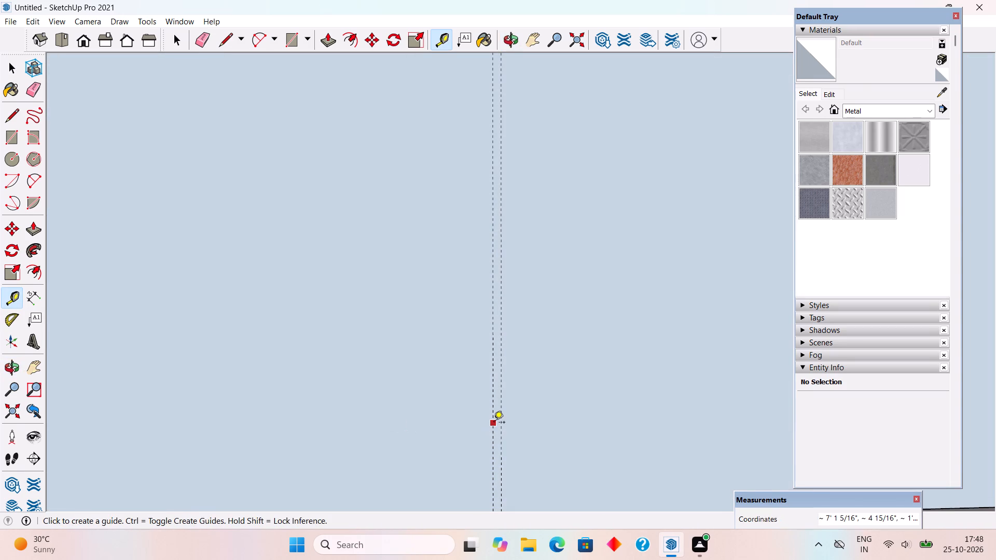
{"action": "left_click", "coordinate": [494, 423]}
{"action": "type", "text": ".15\""}
{"action": "key", "text": "Return"}
Draw a 5' vertical line along the left gap guide, from the gate rectangle's bottom edge to its top edge.
{"action": "key", "text": "l"}
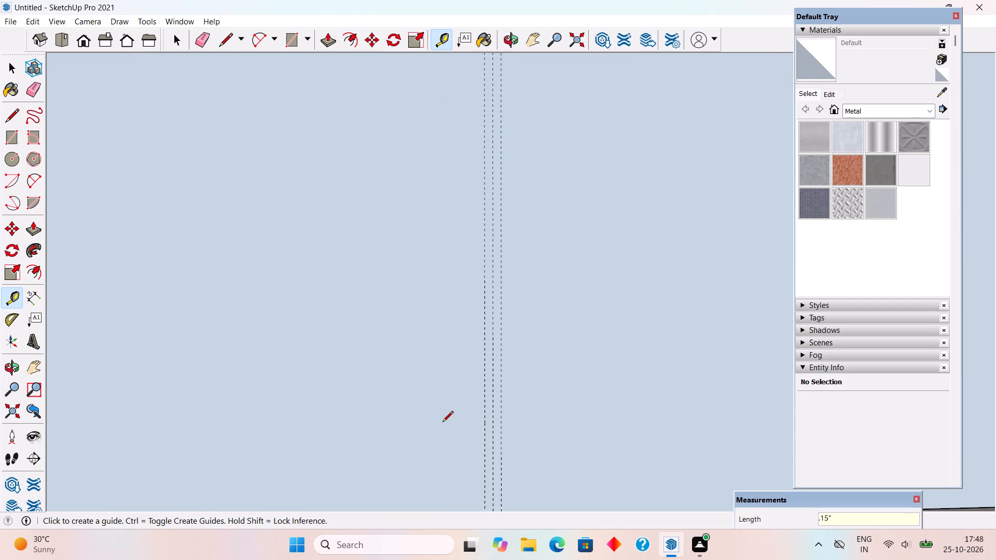
{"action": "scroll", "coordinate": [432, 401], "scroll_direction": "down", "scroll_amount": 4}
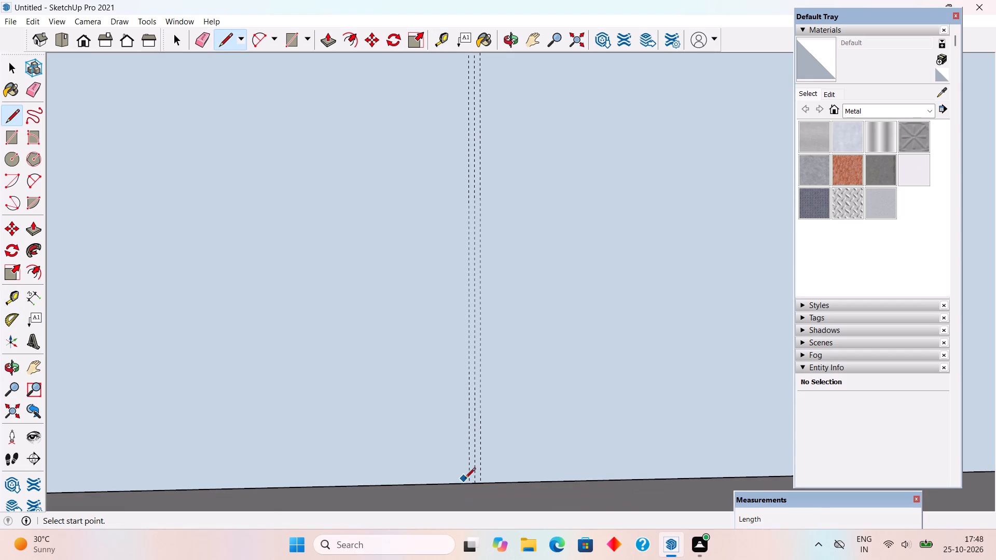
{"action": "left_click", "coordinate": [472, 482]}
{"action": "scroll", "coordinate": [467, 472], "scroll_direction": "down", "scroll_amount": 6}
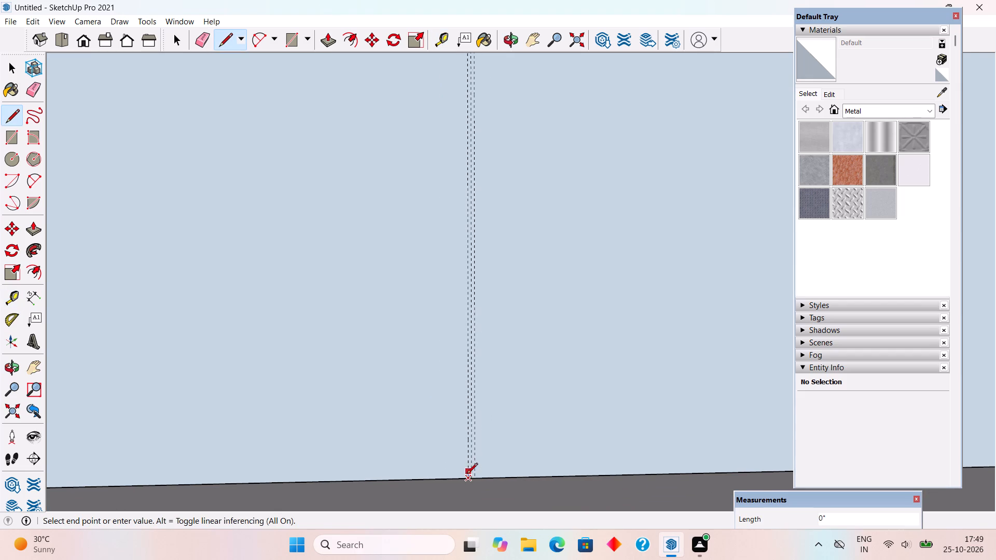
{"action": "scroll", "coordinate": [467, 475], "scroll_direction": "down", "scroll_amount": 17}
{"action": "scroll", "coordinate": [467, 199], "scroll_direction": "up", "scroll_amount": 3}
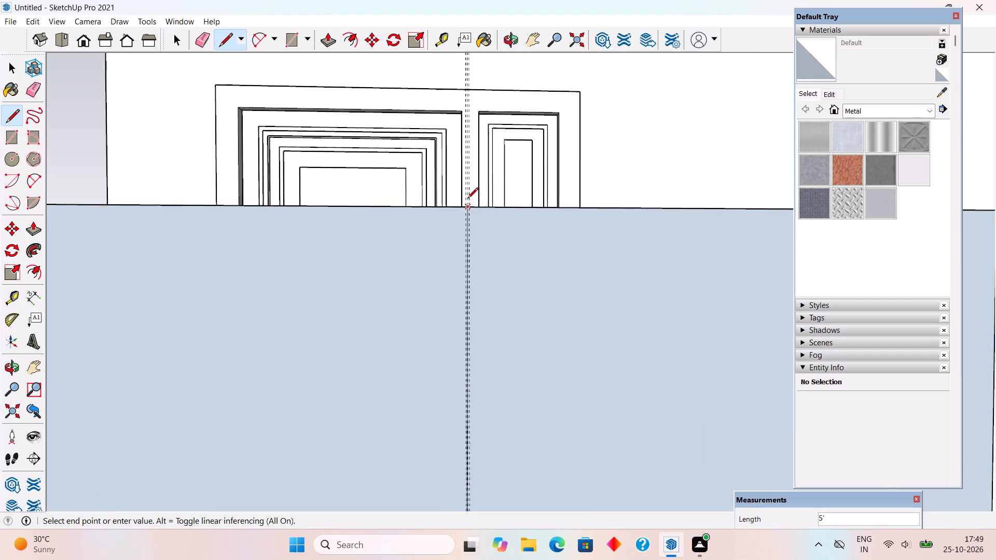
{"action": "scroll", "coordinate": [467, 199], "scroll_direction": "up", "scroll_amount": 13}
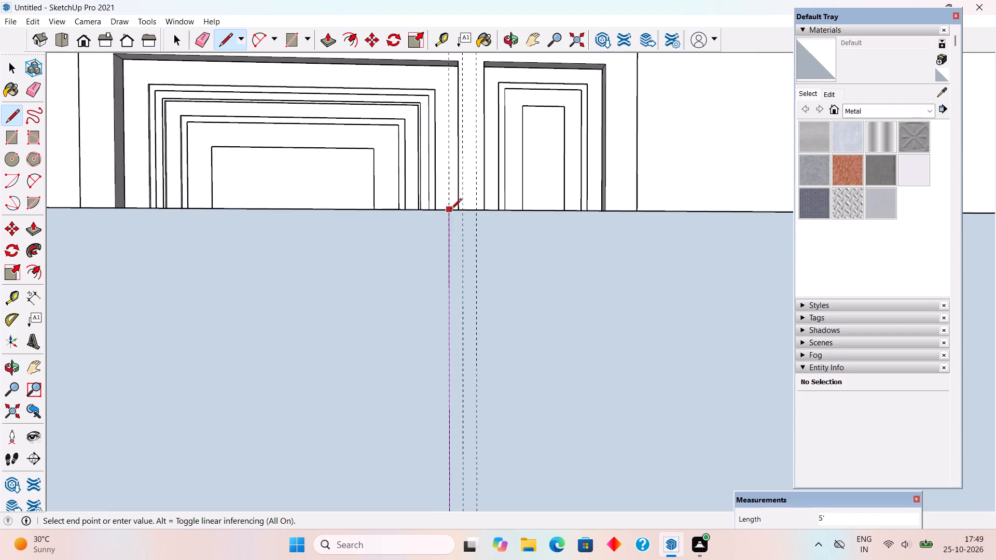
{"action": "left_click", "coordinate": [451, 207]}
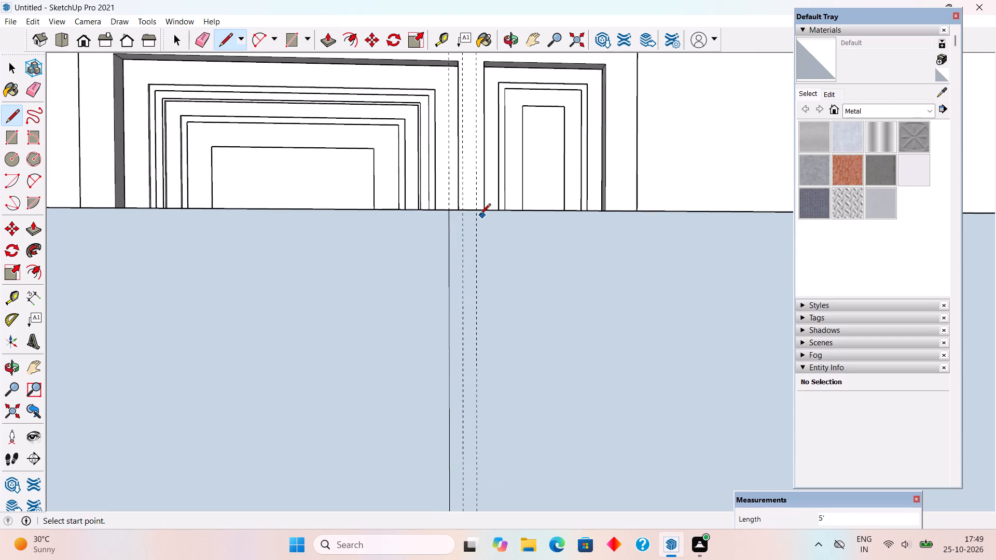
Draw a 5' vertical line along the right gap guide, from the gate rectangle's top edge to its bottom edge.
{"action": "left_click", "coordinate": [477, 212]}
{"action": "scroll", "coordinate": [479, 268], "scroll_direction": "down", "scroll_amount": 17}
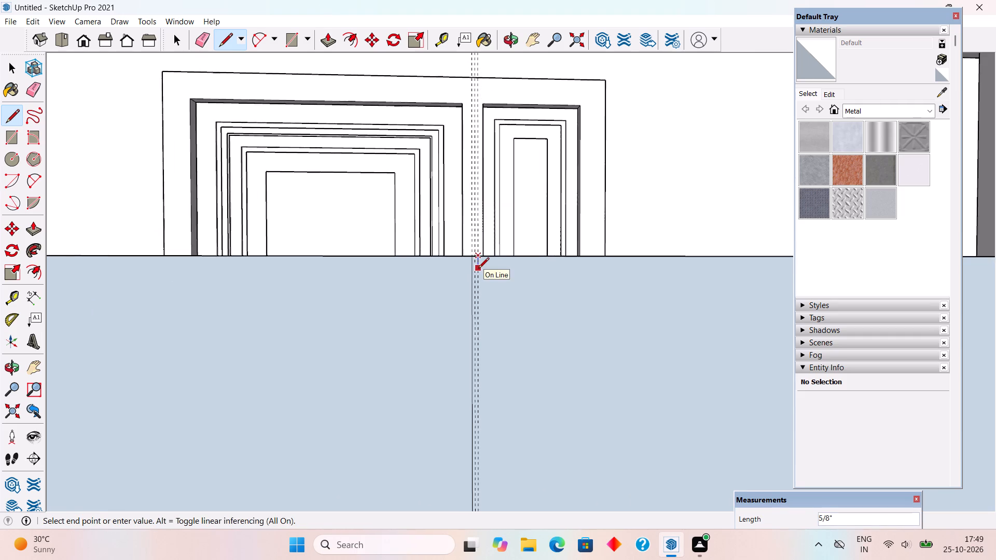
{"action": "scroll", "coordinate": [478, 269], "scroll_direction": "down", "scroll_amount": 18}
{"action": "scroll", "coordinate": [495, 466], "scroll_direction": "up", "scroll_amount": 6}
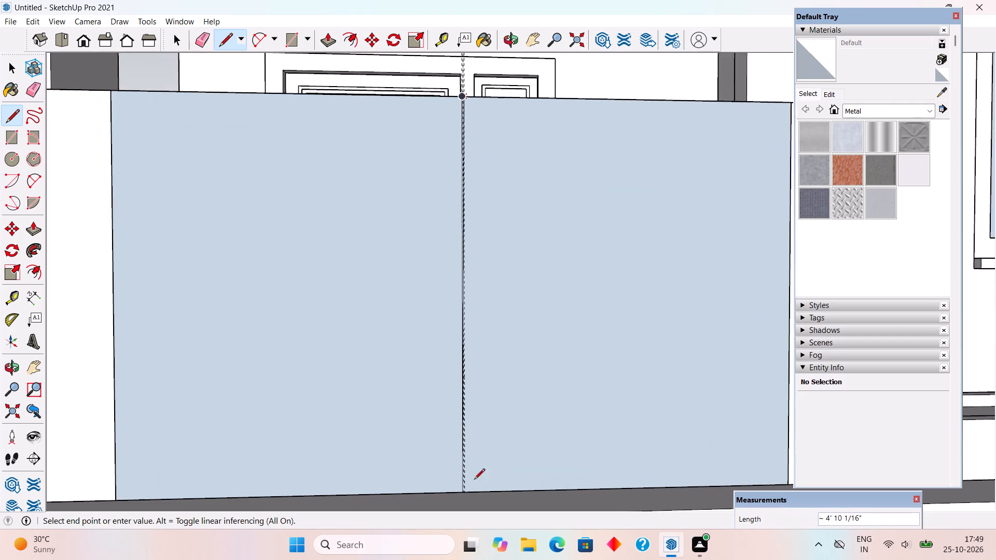
{"action": "scroll", "coordinate": [466, 486], "scroll_direction": "up", "scroll_amount": 19}
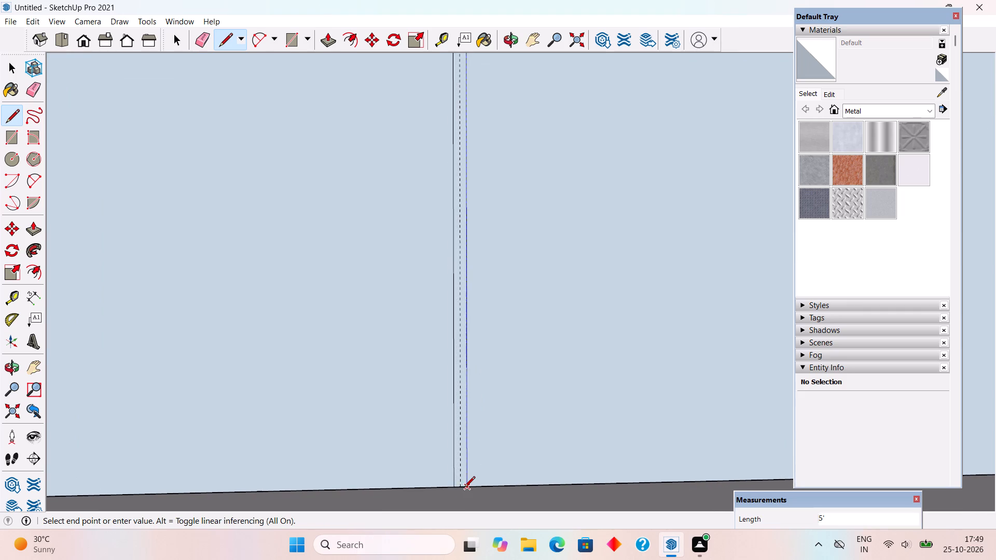
{"action": "scroll", "coordinate": [464, 488], "scroll_direction": "up", "scroll_amount": 5}
{"action": "left_click", "coordinate": [467, 486]}
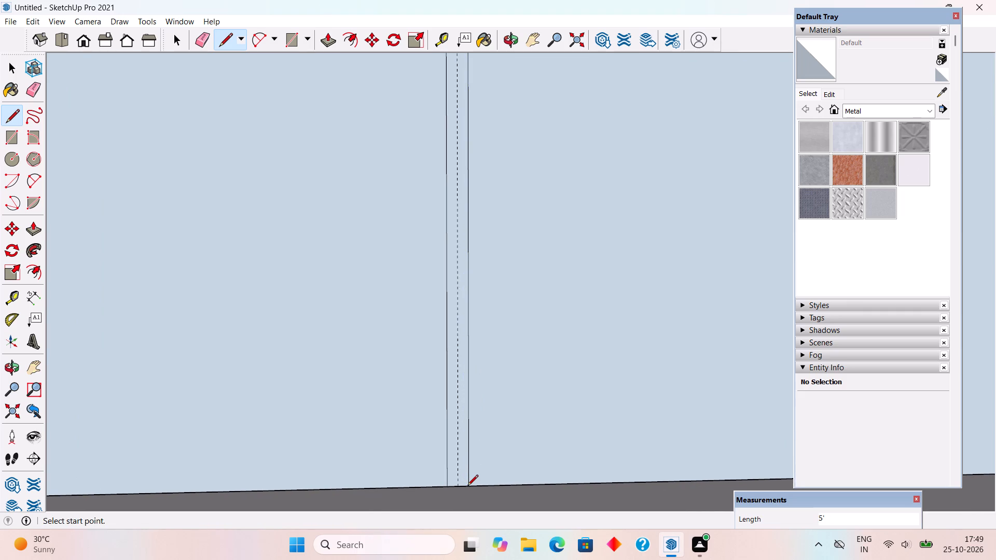
Delete the narrow central strip's face and the short edge closing it at the bottom.
{"action": "key", "text": "space"}
{"action": "left_click", "coordinate": [456, 470]}
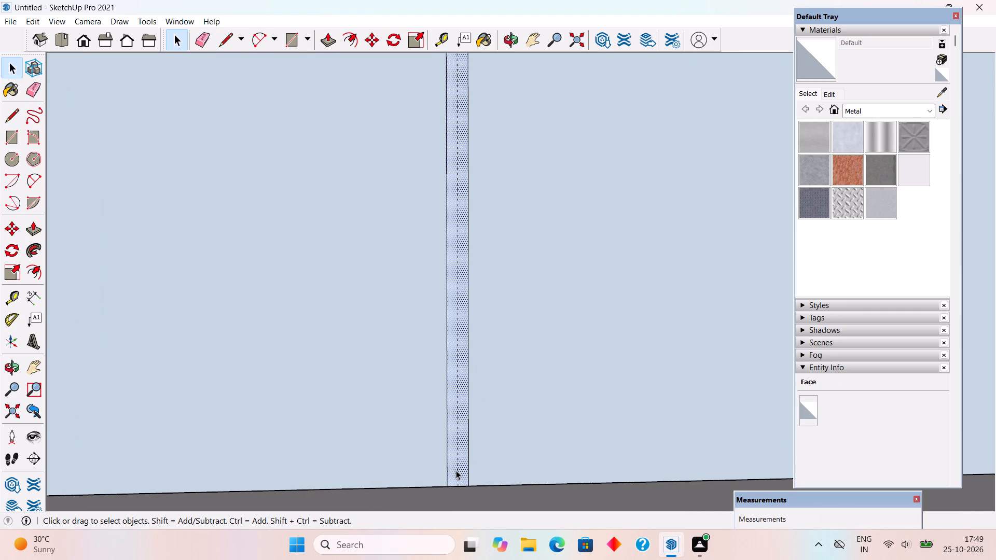
{"action": "key", "text": "Delete"}
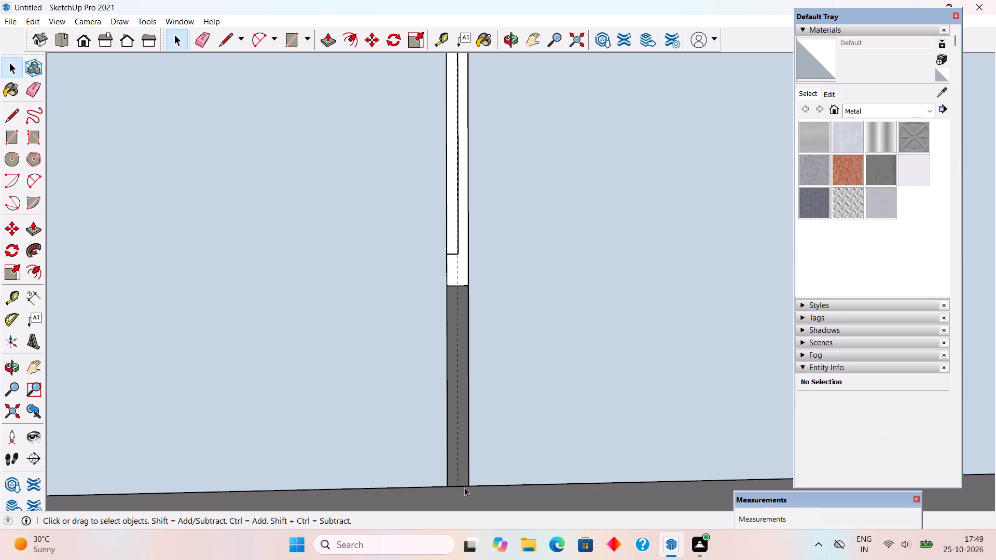
{"action": "left_click", "coordinate": [464, 487]}
{"action": "key", "text": "Delete"}
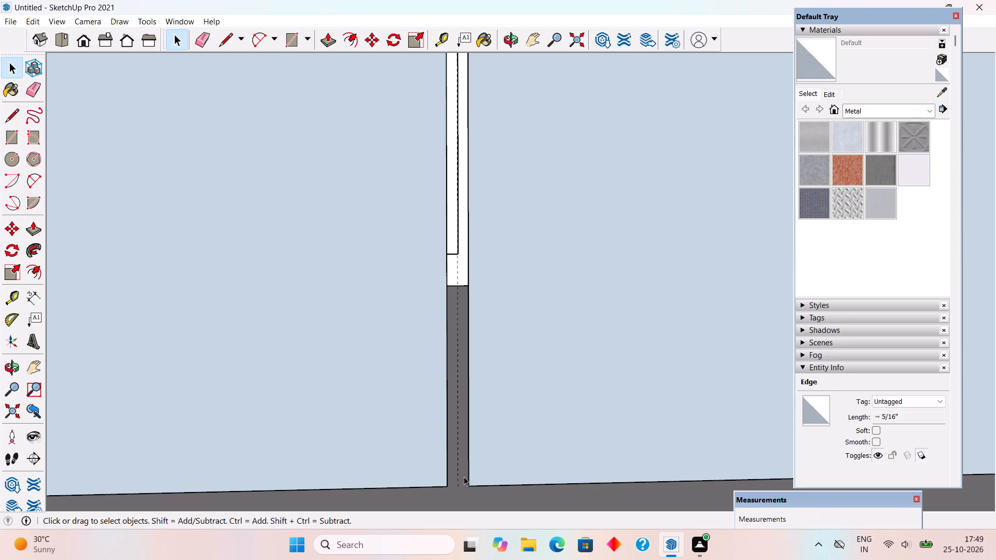
Delete the short edge closing the central gap at the top of the gate.
{"action": "scroll", "coordinate": [464, 476], "scroll_direction": "down", "scroll_amount": 12}
{"action": "scroll", "coordinate": [533, 180], "scroll_direction": "down", "scroll_amount": 18}
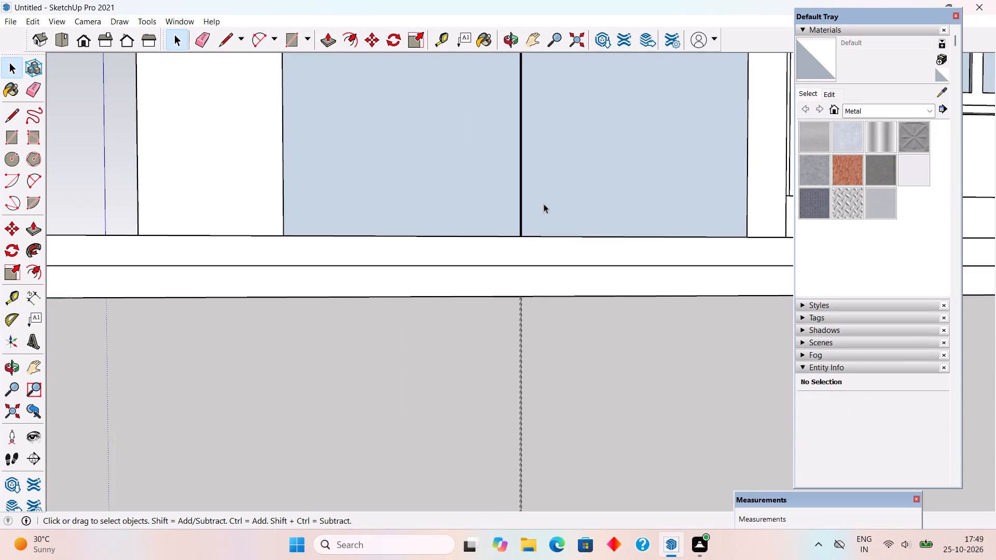
{"action": "scroll", "coordinate": [544, 204], "scroll_direction": "down", "scroll_amount": 6}
{"action": "scroll", "coordinate": [520, 64], "scroll_direction": "up", "scroll_amount": 16}
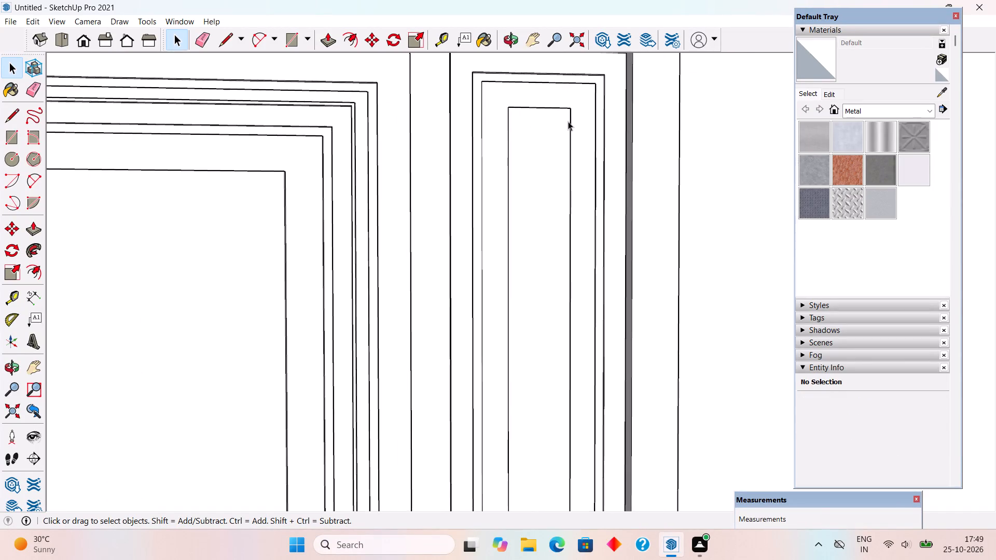
{"action": "scroll", "coordinate": [568, 120], "scroll_direction": "down", "scroll_amount": 5}
{"action": "scroll", "coordinate": [552, 216], "scroll_direction": "up", "scroll_amount": 5}
{"action": "scroll", "coordinate": [552, 216], "scroll_direction": "down", "scroll_amount": 5}
{"action": "scroll", "coordinate": [551, 208], "scroll_direction": "up", "scroll_amount": 2}
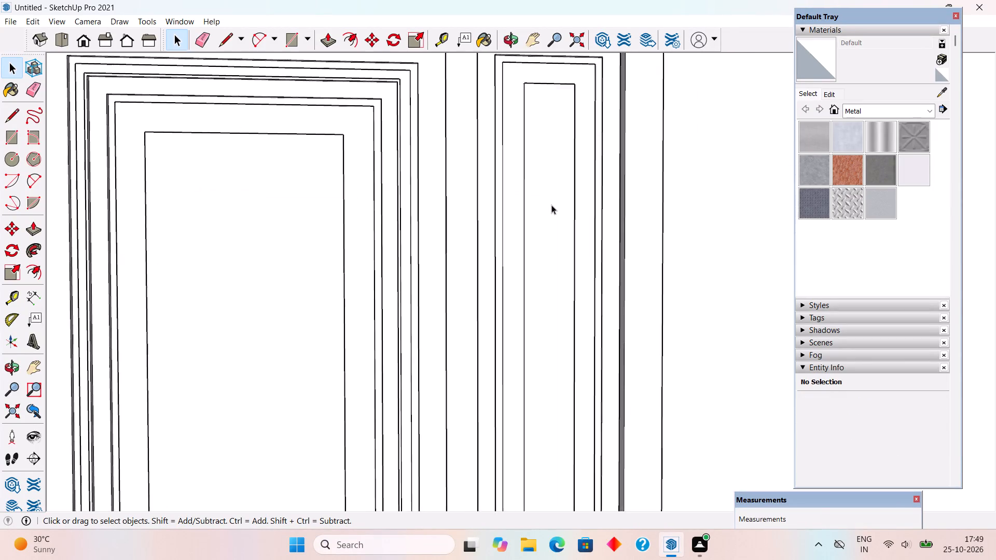
{"action": "scroll", "coordinate": [551, 205], "scroll_direction": "down", "scroll_amount": 2}
{"action": "left_click", "coordinate": [558, 187]}
{"action": "key", "text": "Delete"}
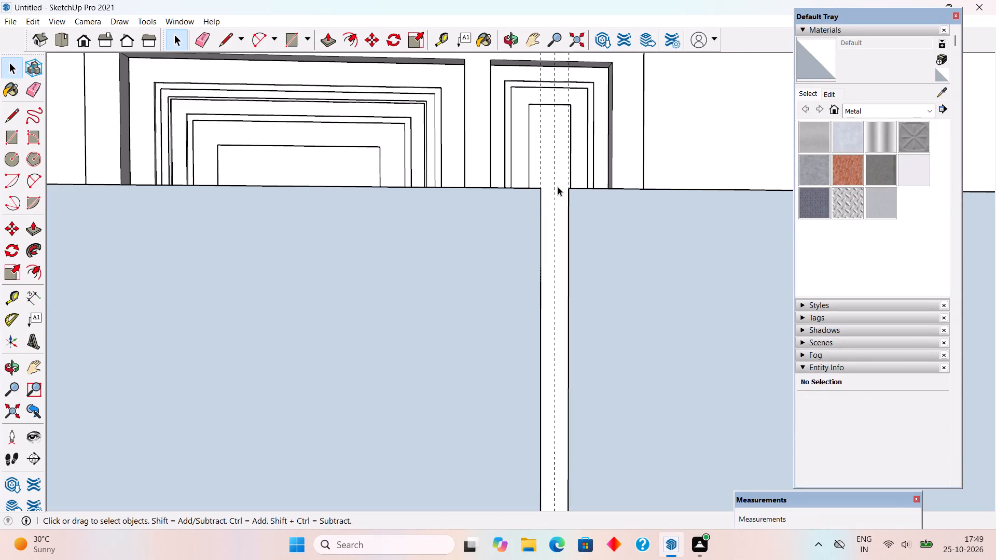
Place vertical guides 4 in inside the gate's left and right outer edges.
{"action": "scroll", "coordinate": [573, 191], "scroll_direction": "down", "scroll_amount": 3}
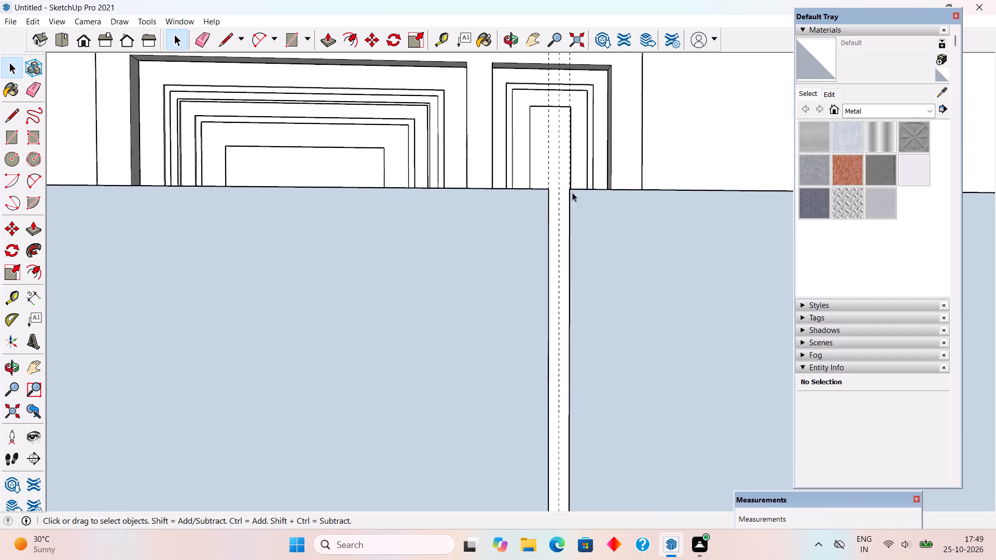
{"action": "scroll", "coordinate": [572, 192], "scroll_direction": "down", "scroll_amount": 14}
{"action": "scroll", "coordinate": [544, 235], "scroll_direction": "down", "scroll_amount": 9}
{"action": "scroll", "coordinate": [483, 297], "scroll_direction": "down", "scroll_amount": 4}
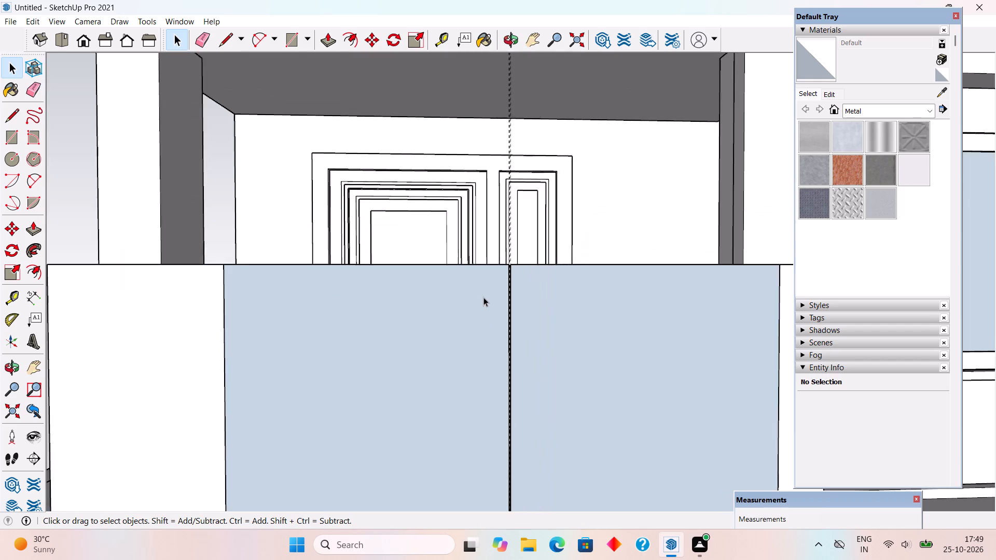
{"action": "scroll", "coordinate": [483, 297], "scroll_direction": "down", "scroll_amount": 5}
{"action": "middle_click_drag", "start_coordinate": [445, 356], "coordinate": [445, 372]}
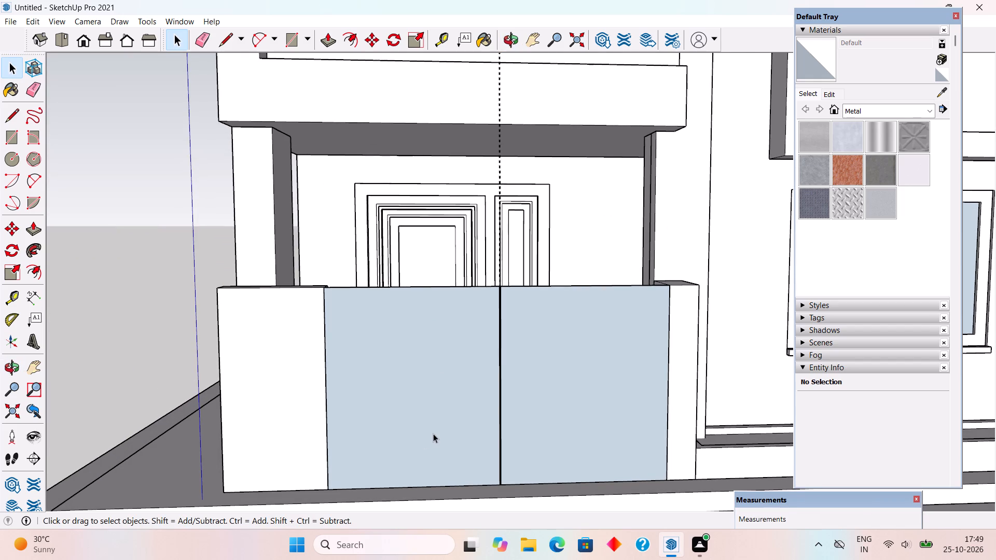
{"action": "middle_click_drag", "start_coordinate": [438, 391], "coordinate": [438, 344]}
{"action": "middle_click_drag", "start_coordinate": [456, 450], "coordinate": [453, 471]}
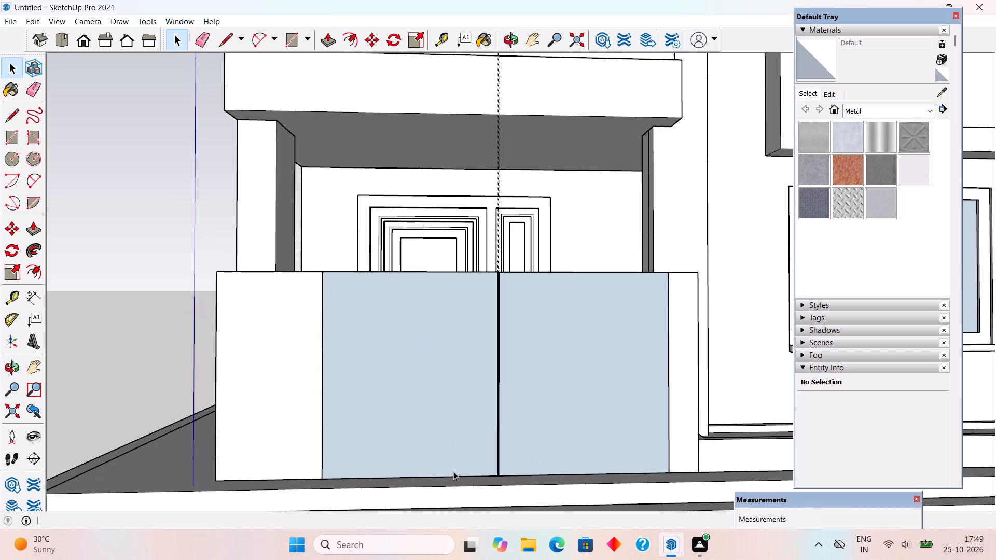
{"action": "scroll", "coordinate": [453, 471], "scroll_direction": "up", "scroll_amount": 2}
{"action": "key", "text": "t"}
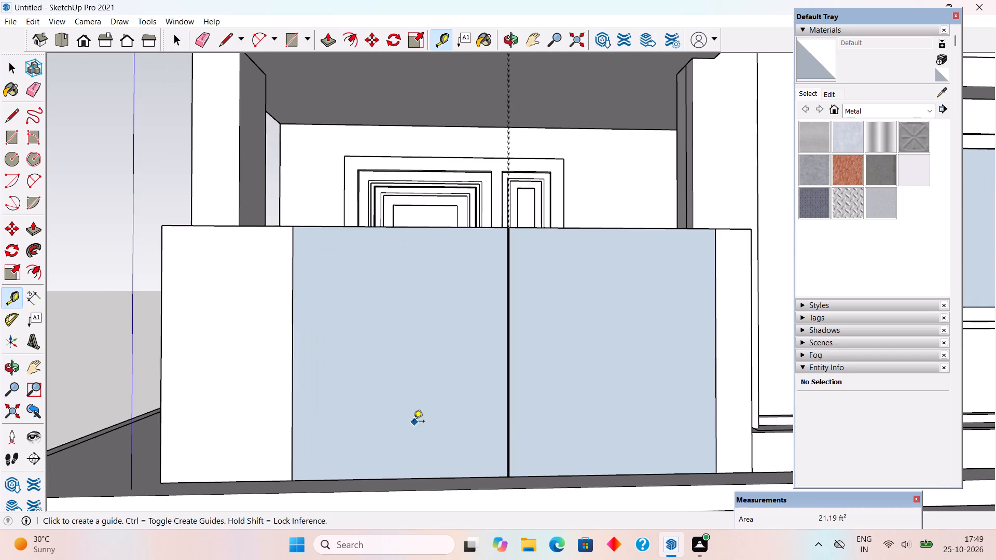
{"action": "left_click", "coordinate": [294, 369]}
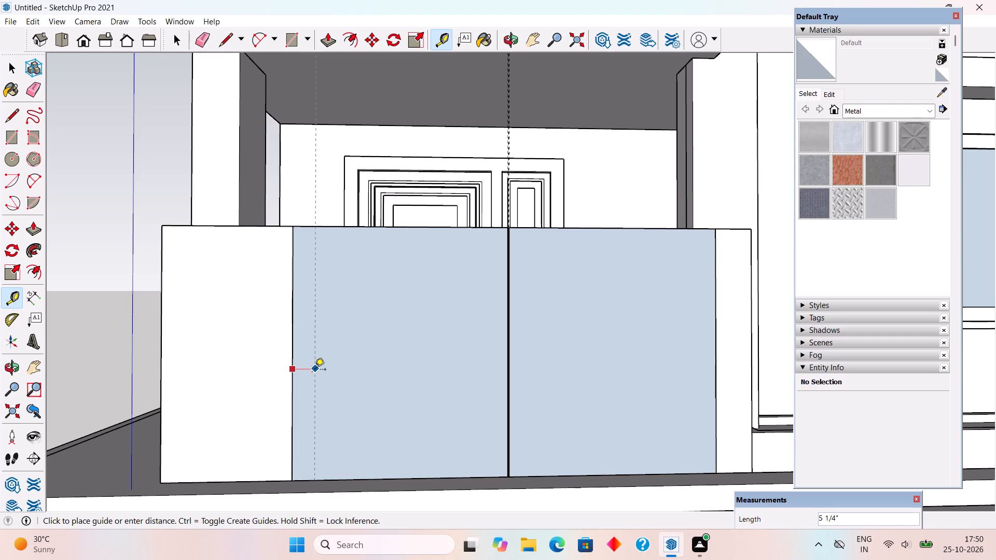
{"action": "type", "text": "4\""}
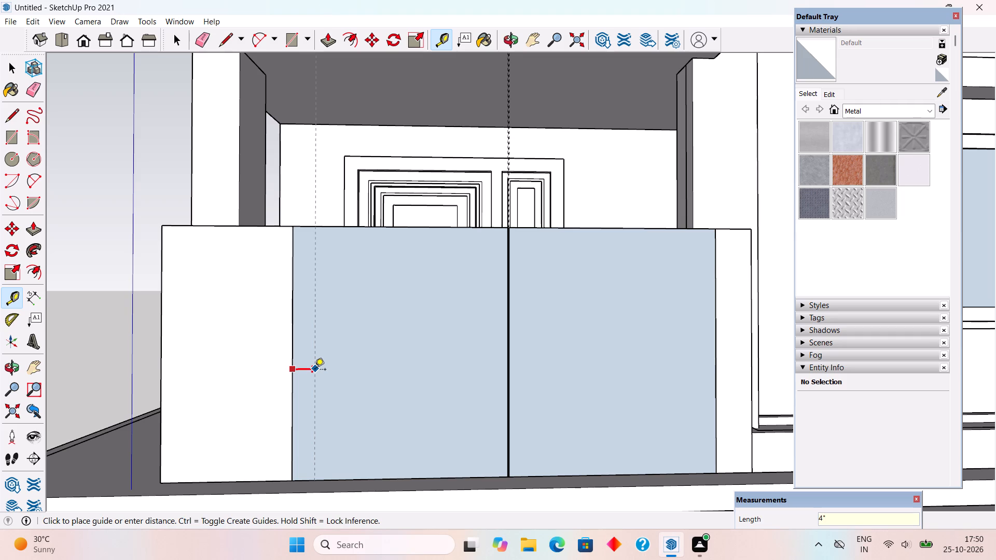
{"action": "key", "text": "Return"}
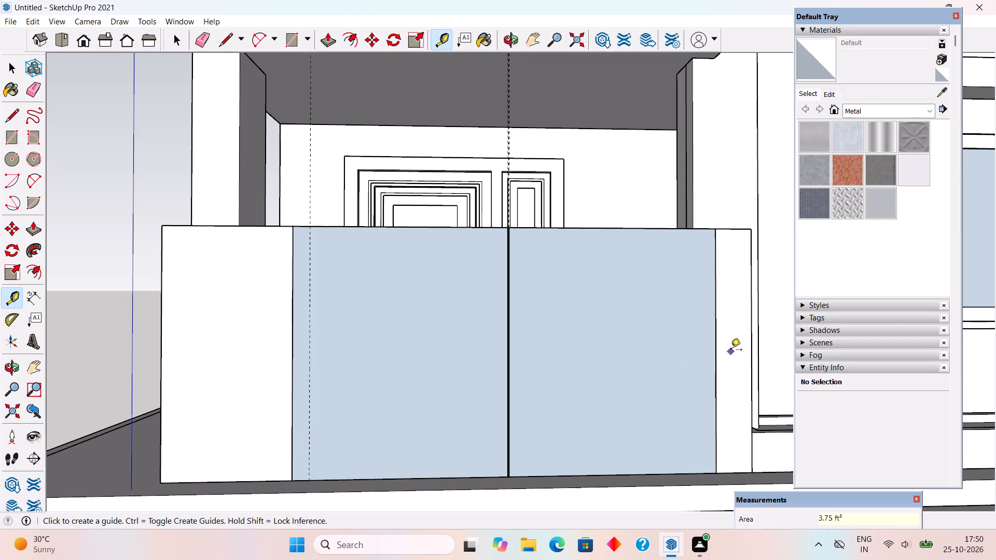
{"action": "left_click", "coordinate": [716, 298]}
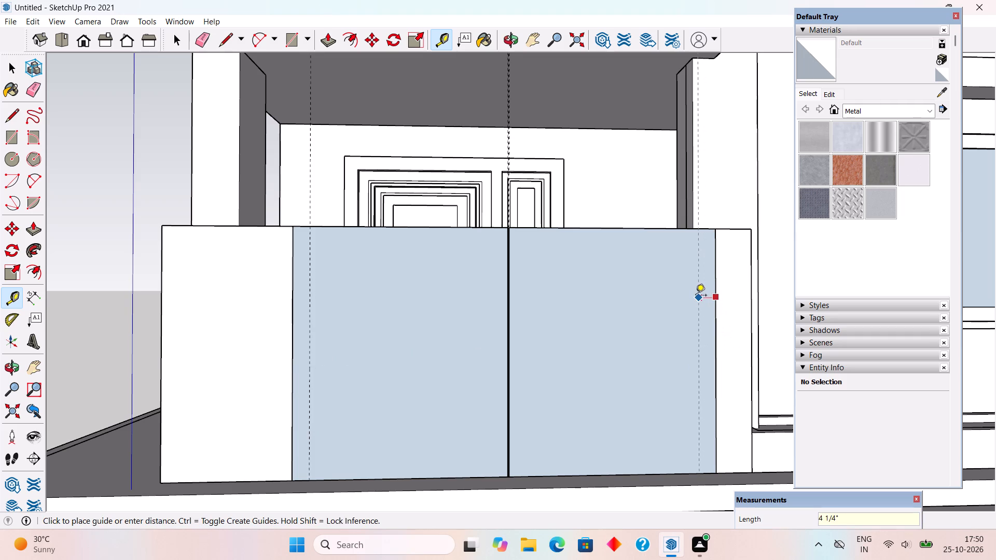
{"action": "type", "text": "4\""}
{"action": "key", "text": "Return"}
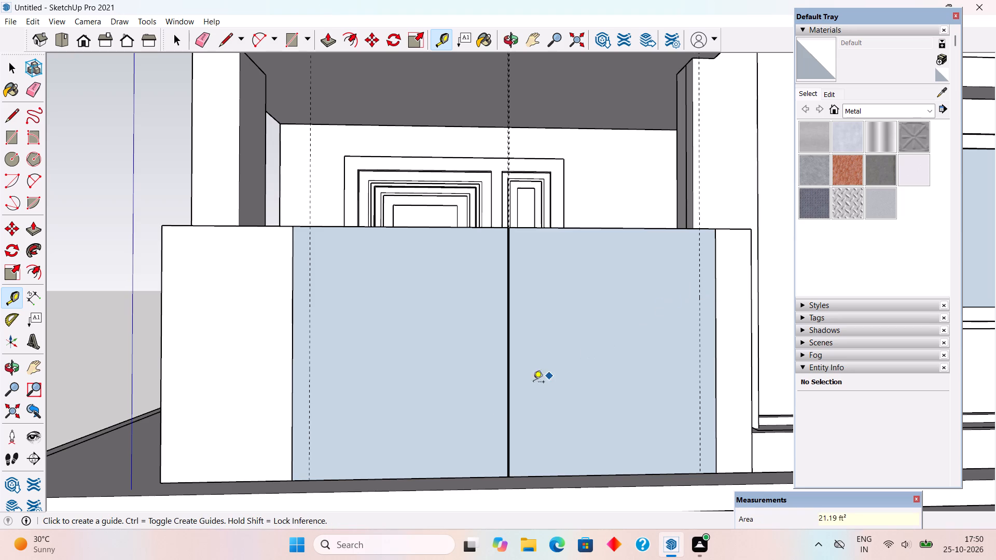
Place horizontal guides 4 in above the gate's bottom edge and 4 in below its top edge.
{"action": "left_click", "coordinate": [454, 476]}
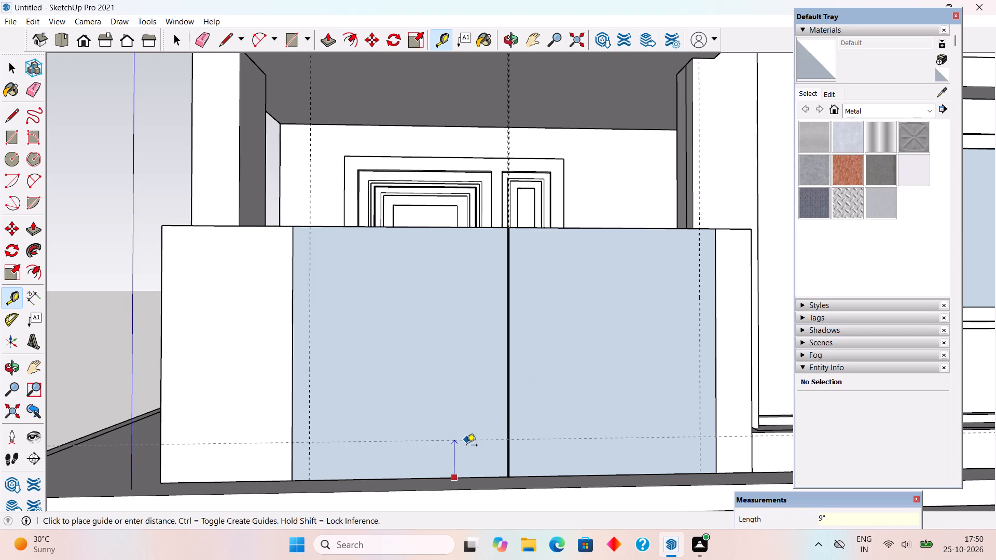
{"action": "type", "text": "4\""}
{"action": "key", "text": "Return"}
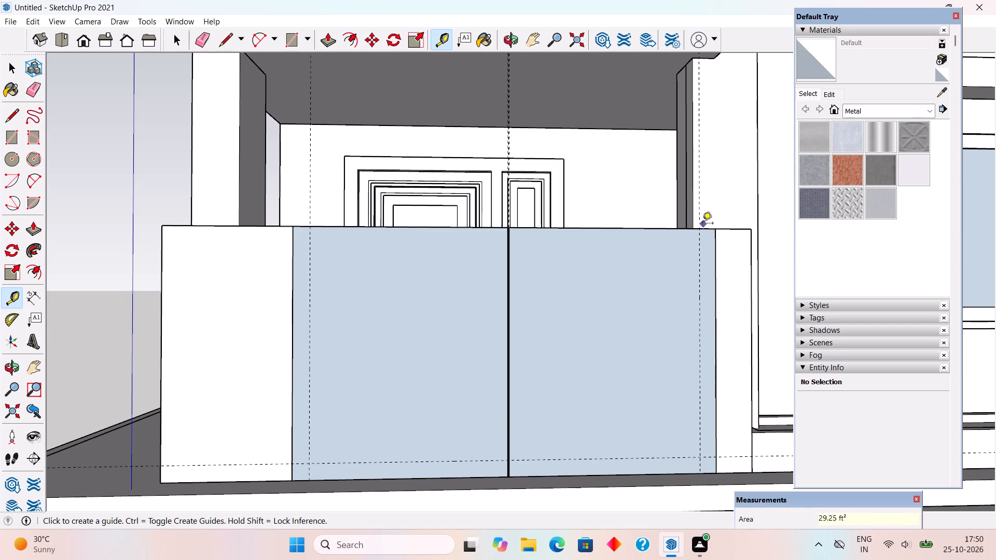
{"action": "left_click", "coordinate": [689, 230]}
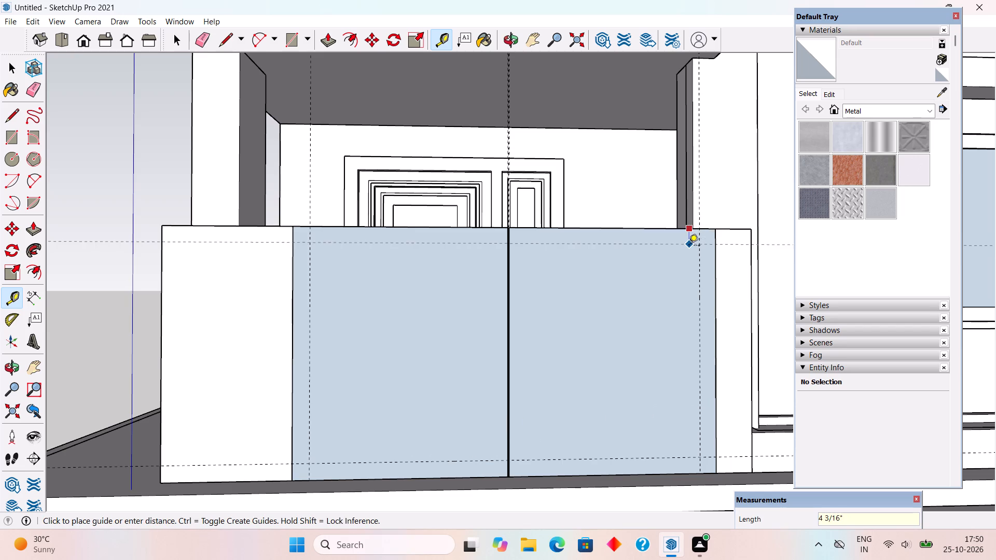
{"action": "type", "text": "4\""}
{"action": "key", "text": "Return"}
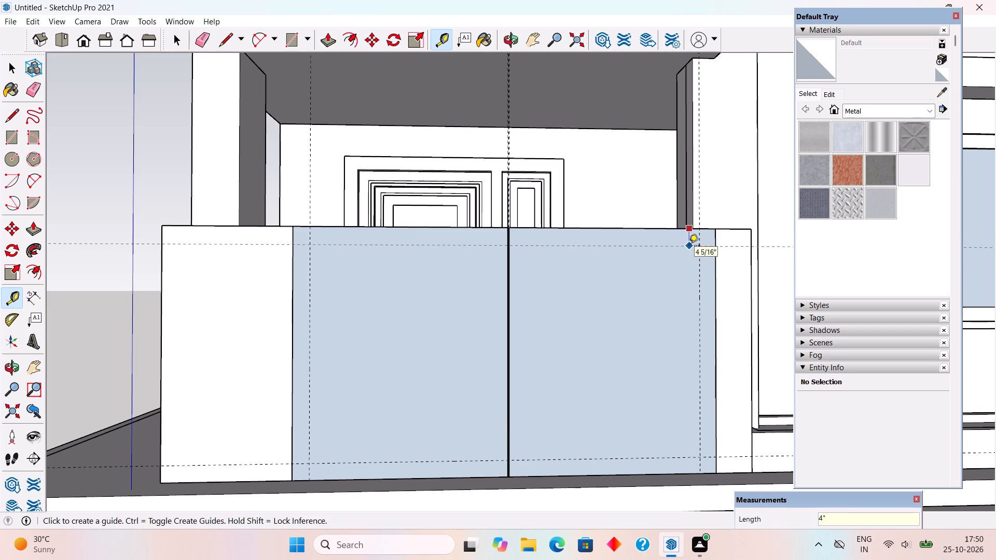
Place vertical guides 4 in to either side of the gate's central gap, one on each leaf.
{"action": "scroll", "coordinate": [518, 411], "scroll_direction": "up", "scroll_amount": 3}
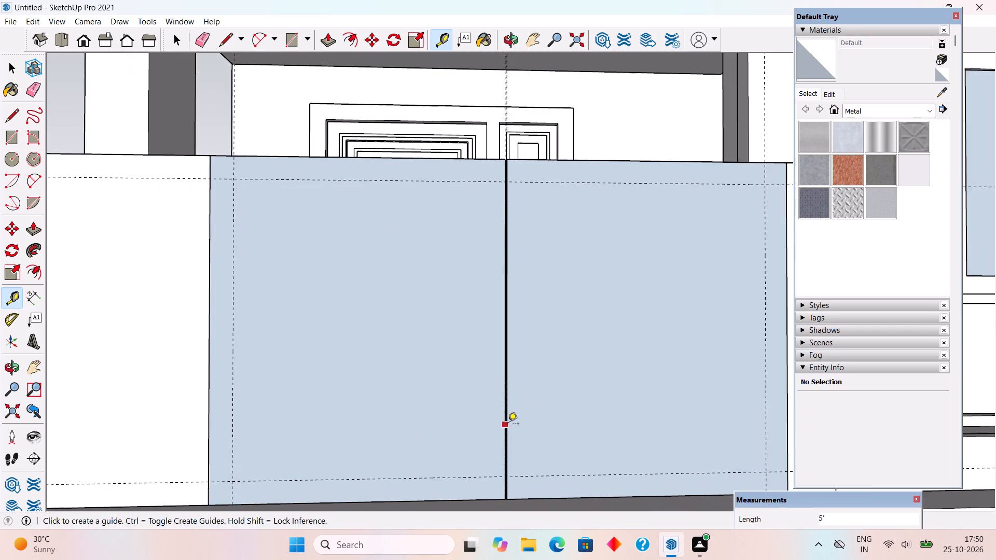
{"action": "scroll", "coordinate": [508, 425], "scroll_direction": "up", "scroll_amount": 4}
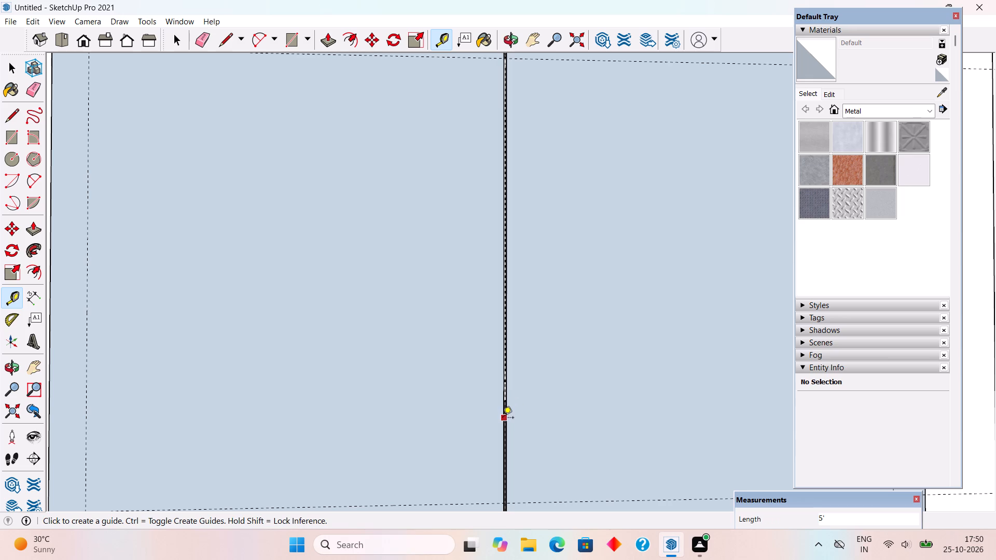
{"action": "left_click", "coordinate": [503, 418]}
{"action": "type", "text": "4\""}
{"action": "key", "text": "Return"}
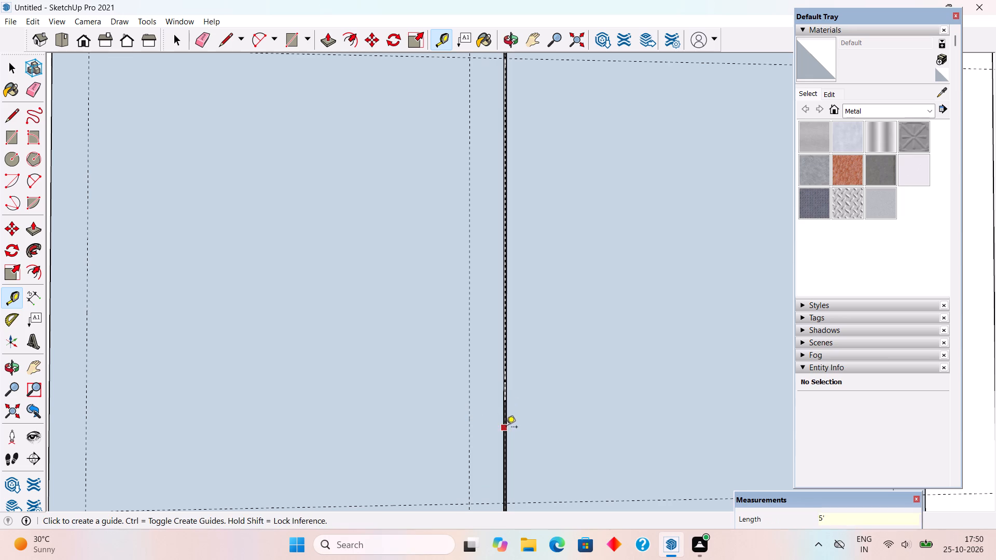
{"action": "left_click", "coordinate": [510, 430]}
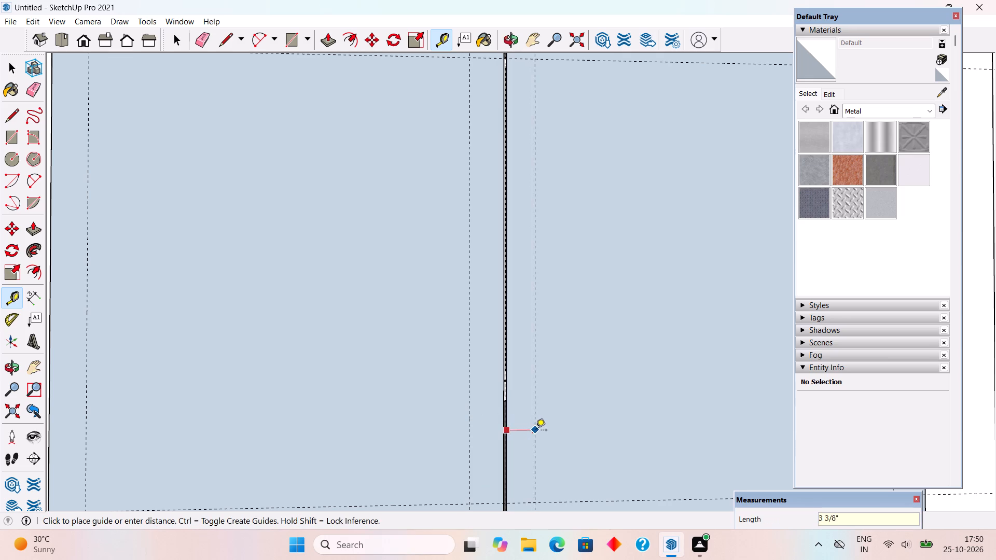
{"action": "type", "text": "4\""}
{"action": "key", "text": "Return"}
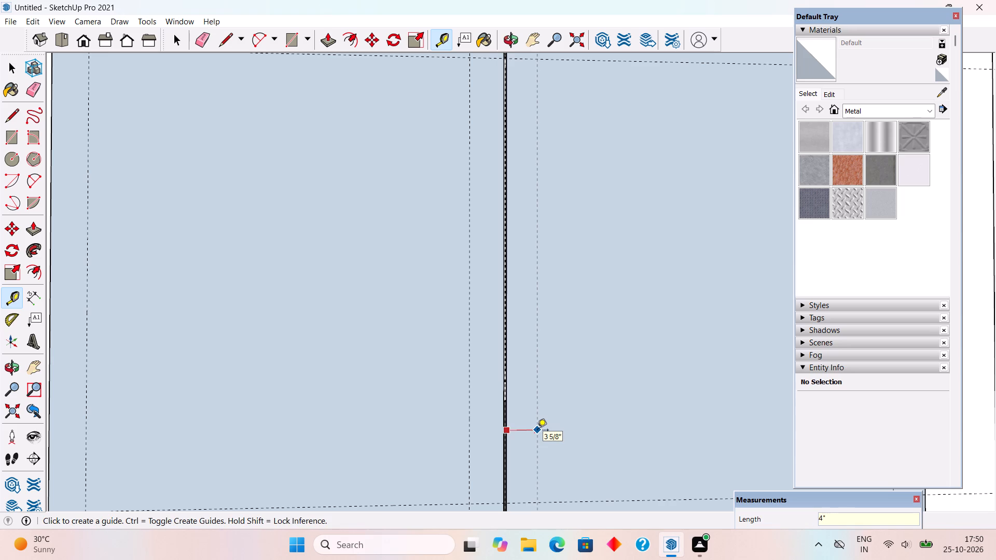
Place second vertical guides 2 in inward from the outer frame guides on the gate's left and right leaves.
{"action": "scroll", "coordinate": [548, 427], "scroll_direction": "down", "scroll_amount": 11}
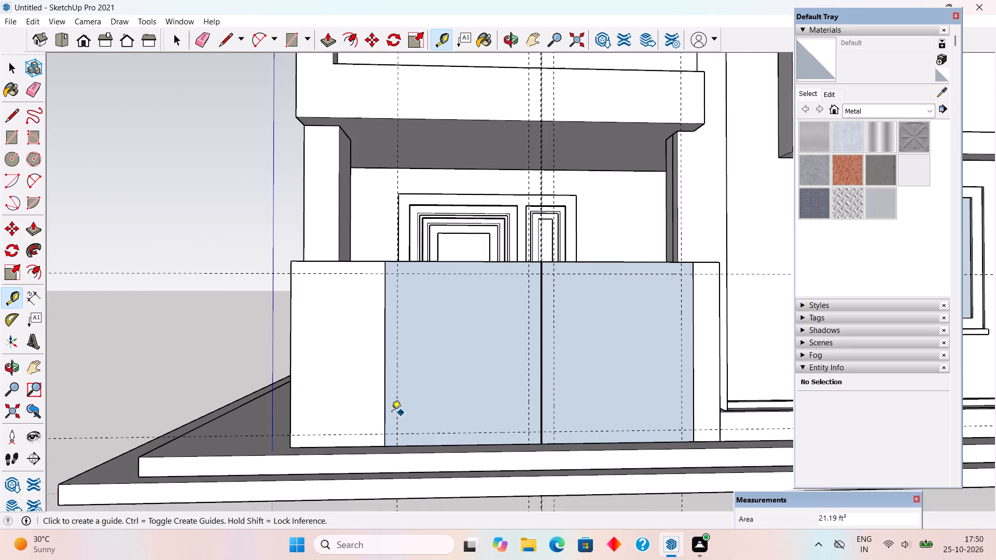
{"action": "scroll", "coordinate": [395, 396], "scroll_direction": "up", "scroll_amount": 3}
{"action": "left_click", "coordinate": [396, 394]}
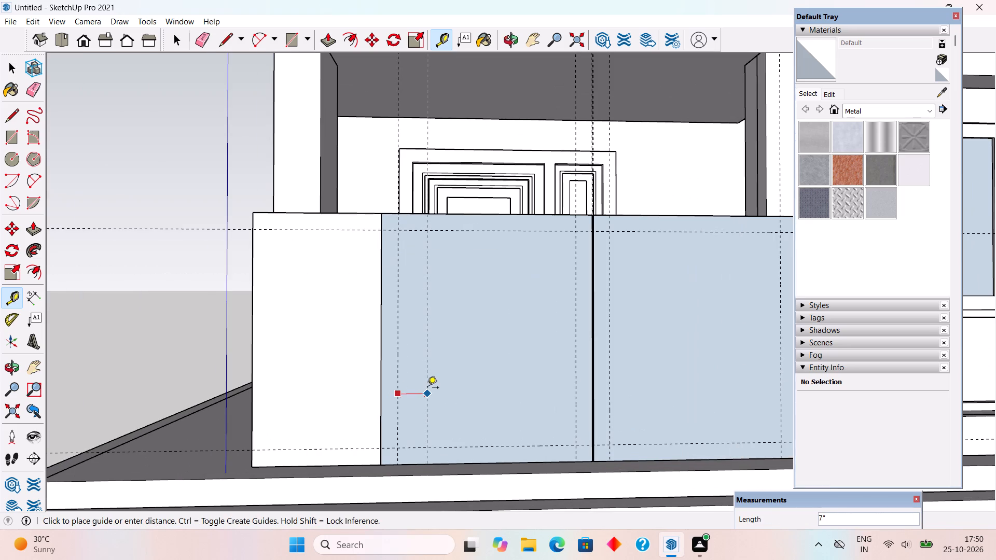
{"action": "type", "text": "2\""}
{"action": "key", "text": "Return"}
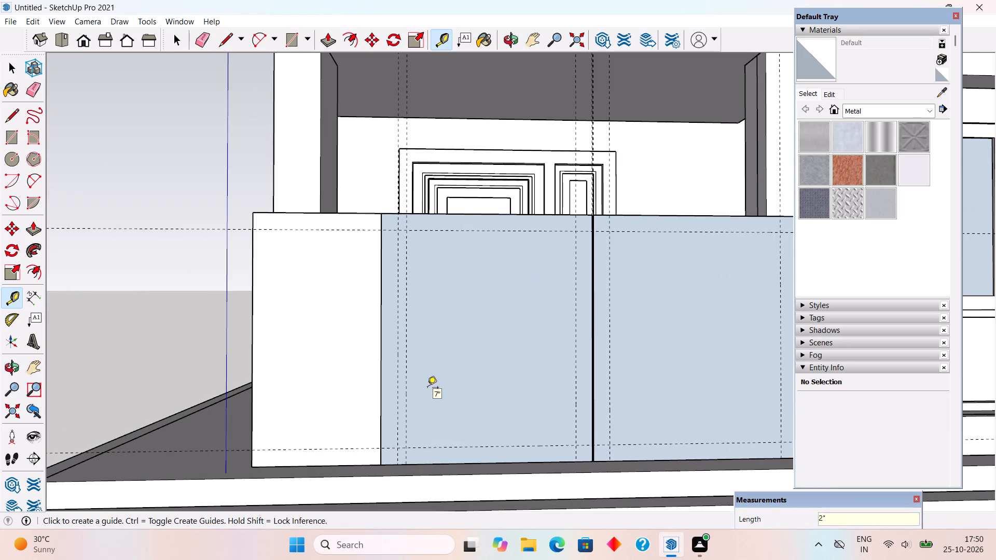
{"action": "left_click", "coordinate": [783, 318]}
{"action": "type", "text": "2\""}
{"action": "key", "text": "Return"}
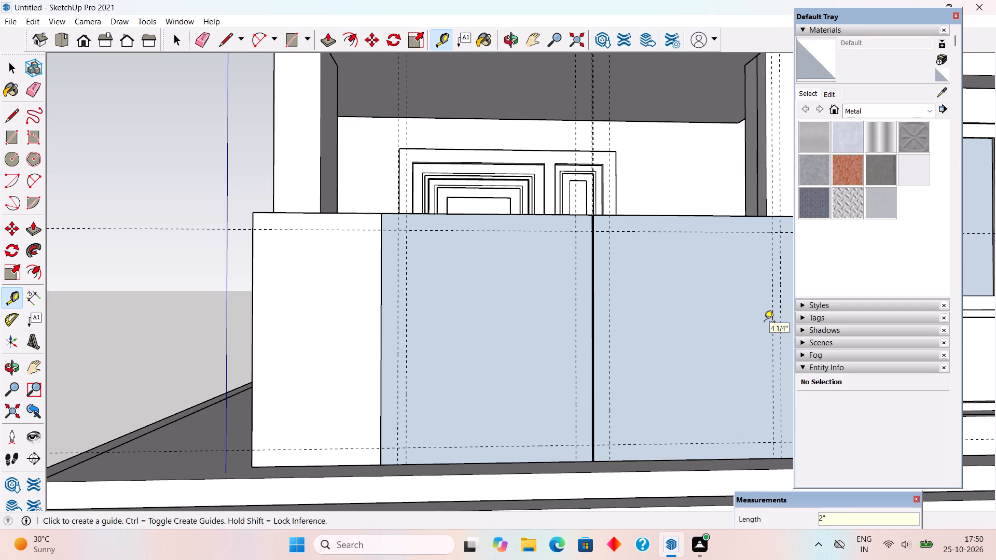
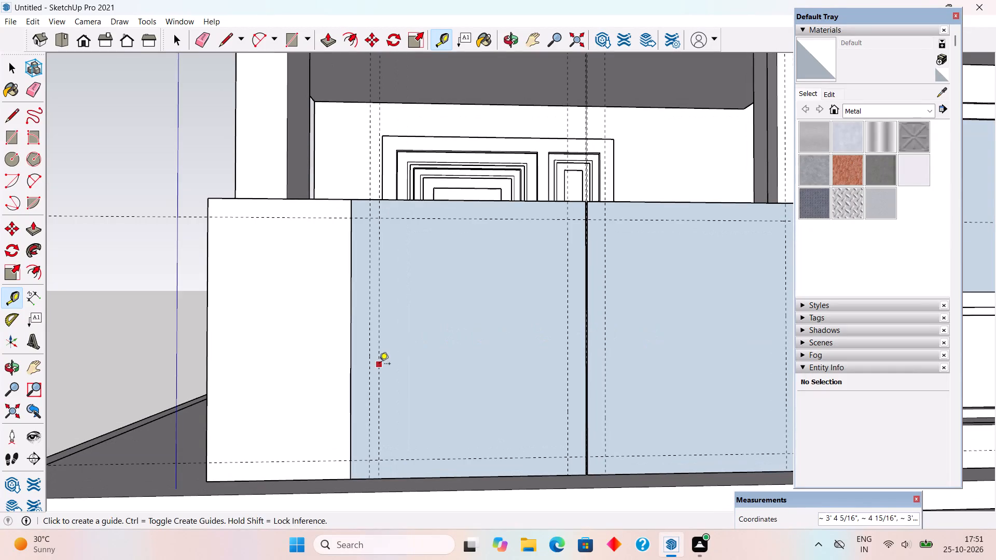
Place third vertical guides 4 in inward from the second guides on the gate's left and right leaves.
{"action": "left_click", "coordinate": [379, 365]}
{"action": "type", "text": "4\""}
{"action": "key", "text": "Return"}
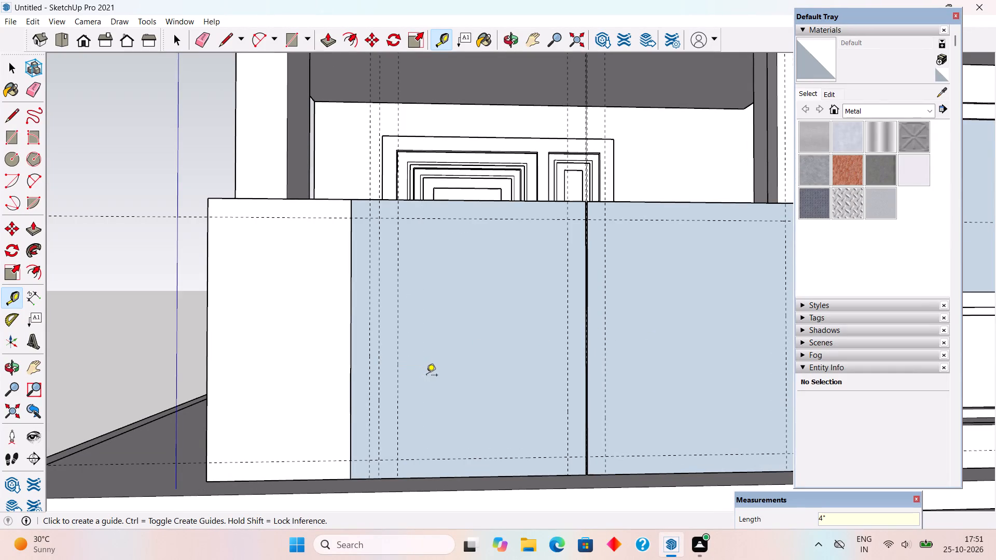
{"action": "scroll", "coordinate": [349, 374], "scroll_direction": "down", "scroll_amount": 1}
{"action": "left_click", "coordinate": [752, 365]}
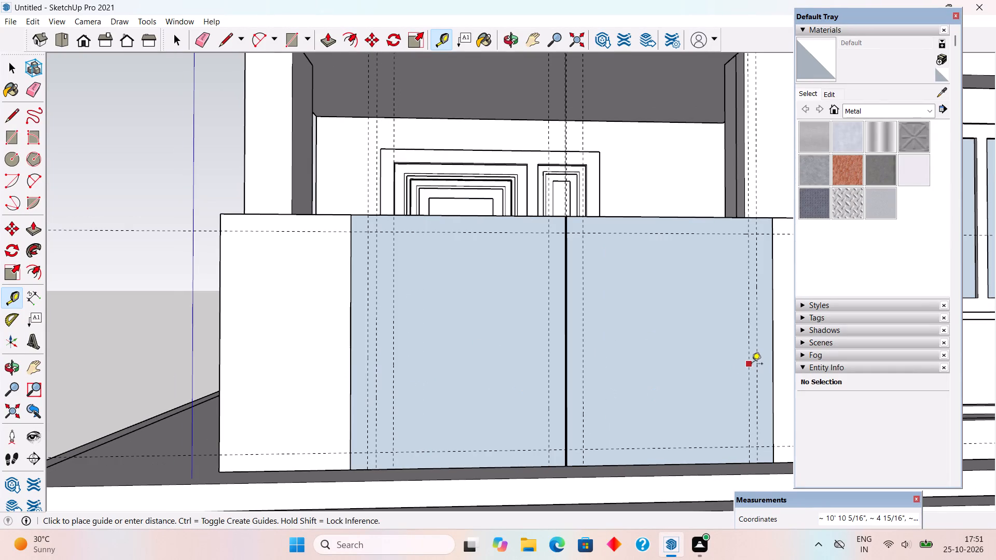
{"action": "type", "text": "4\""}
{"action": "key", "text": "Return"}
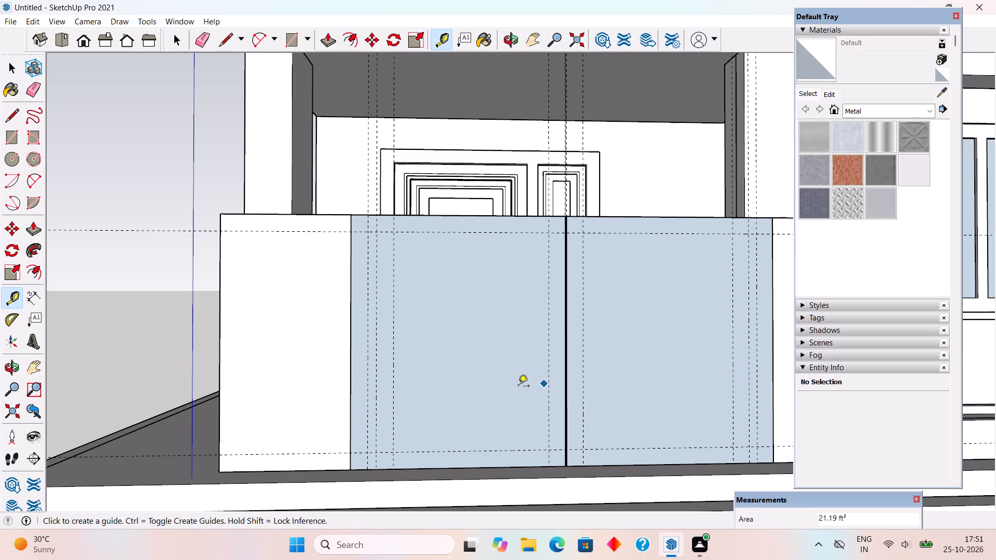
Place a horizontal guide at the gate's mid-height, 2' 6" above its bottom edge.
{"action": "left_click", "coordinate": [493, 466]}
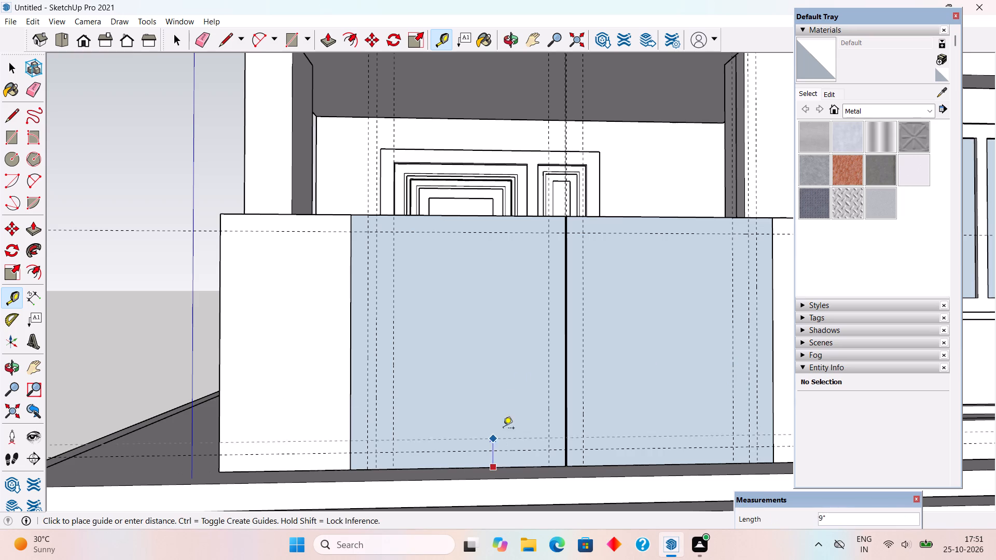
{"action": "left_click", "coordinate": [568, 343]}
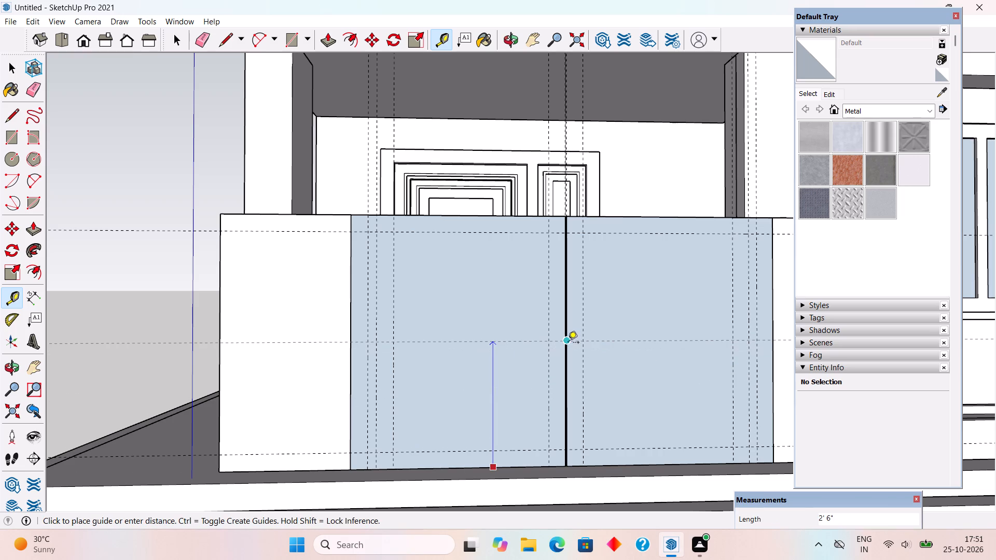
{"action": "left_click", "coordinate": [505, 342]}
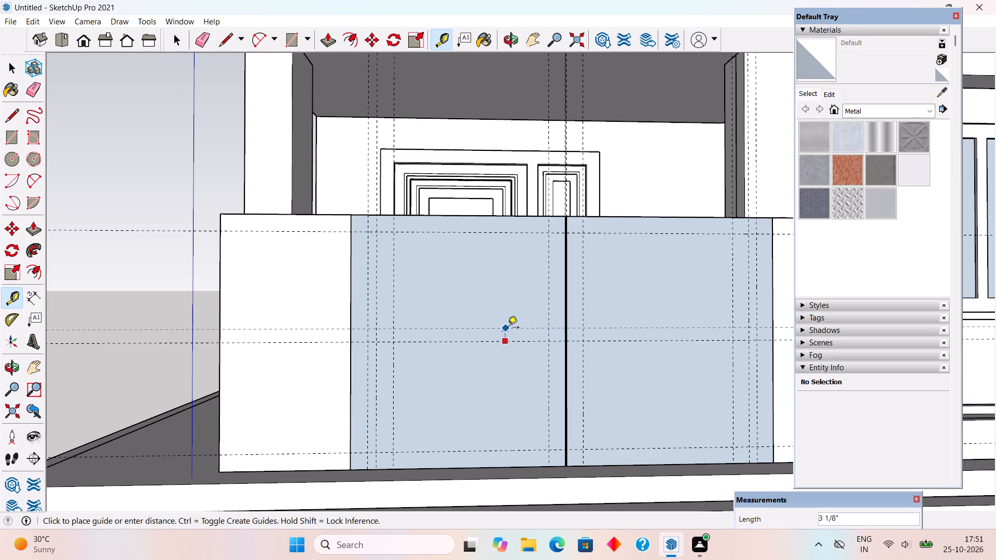
{"action": "key", "text": "space"}
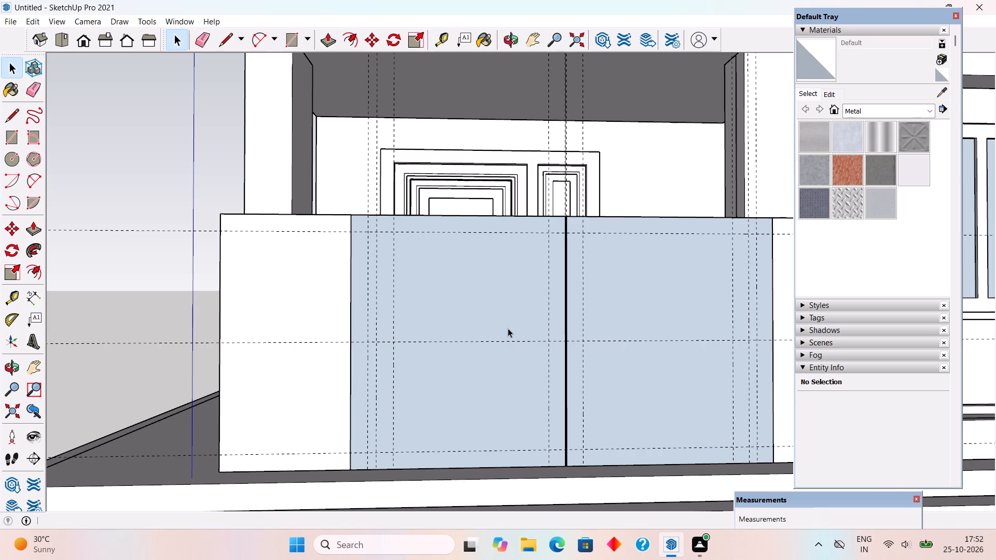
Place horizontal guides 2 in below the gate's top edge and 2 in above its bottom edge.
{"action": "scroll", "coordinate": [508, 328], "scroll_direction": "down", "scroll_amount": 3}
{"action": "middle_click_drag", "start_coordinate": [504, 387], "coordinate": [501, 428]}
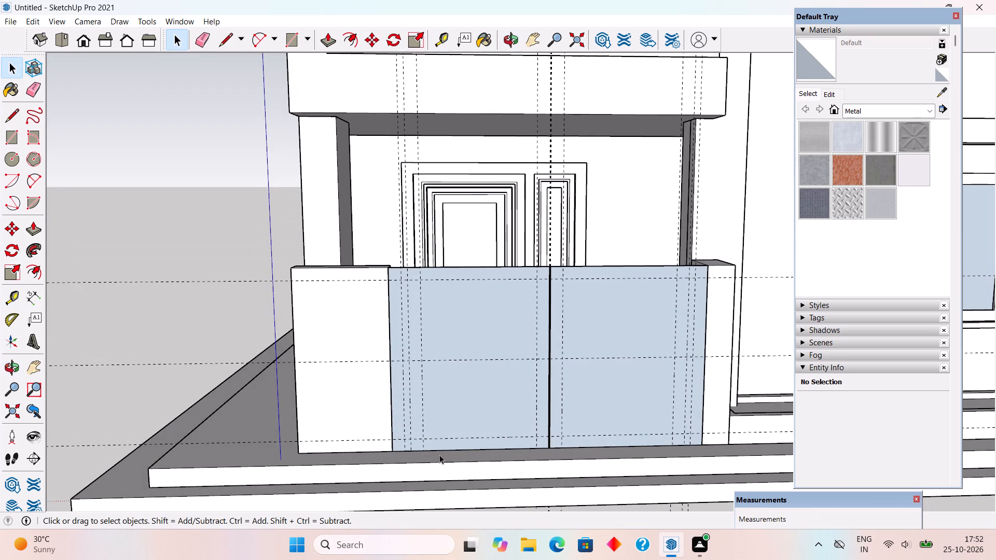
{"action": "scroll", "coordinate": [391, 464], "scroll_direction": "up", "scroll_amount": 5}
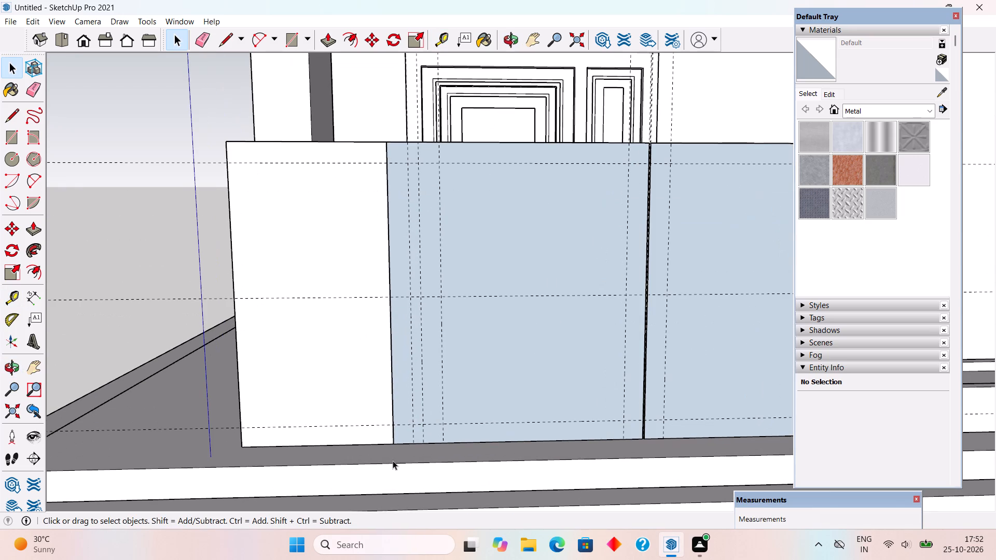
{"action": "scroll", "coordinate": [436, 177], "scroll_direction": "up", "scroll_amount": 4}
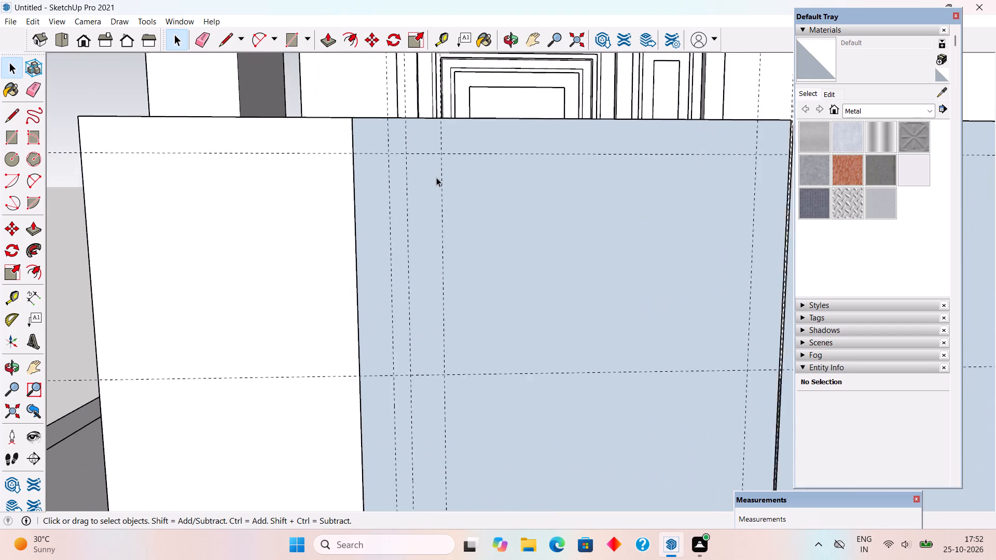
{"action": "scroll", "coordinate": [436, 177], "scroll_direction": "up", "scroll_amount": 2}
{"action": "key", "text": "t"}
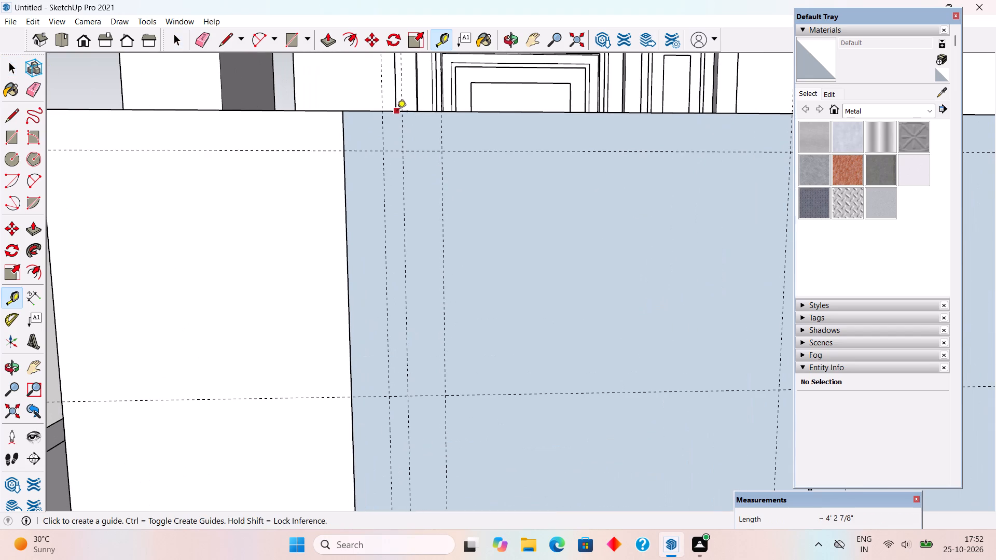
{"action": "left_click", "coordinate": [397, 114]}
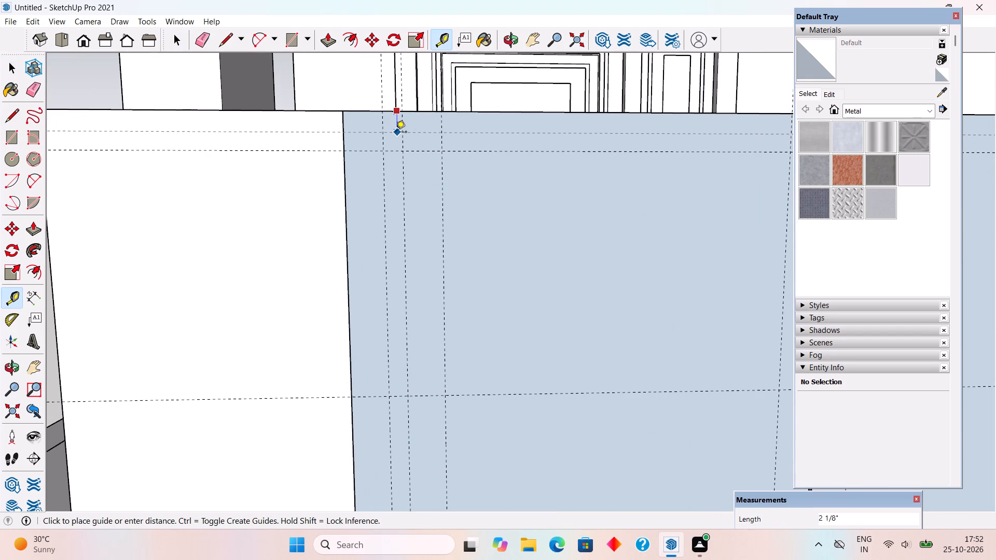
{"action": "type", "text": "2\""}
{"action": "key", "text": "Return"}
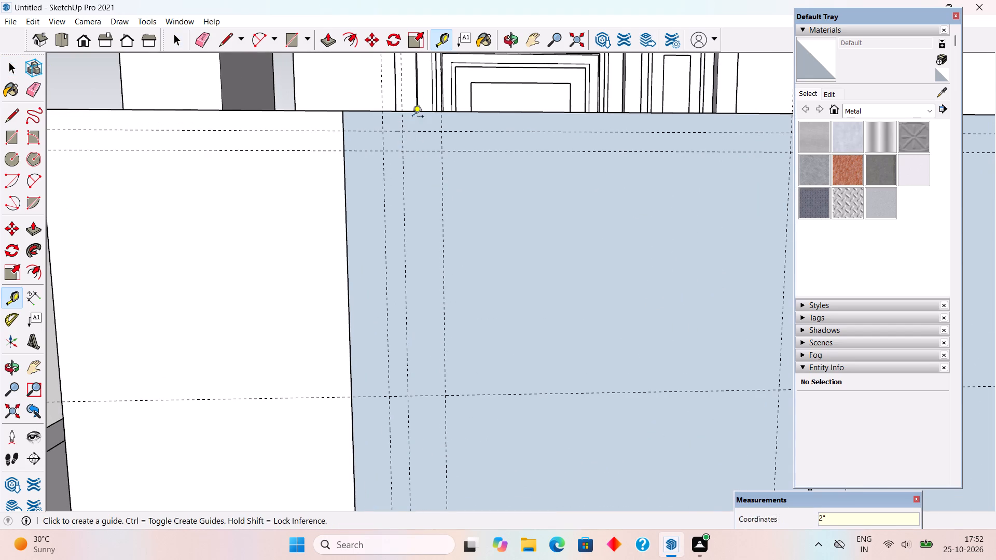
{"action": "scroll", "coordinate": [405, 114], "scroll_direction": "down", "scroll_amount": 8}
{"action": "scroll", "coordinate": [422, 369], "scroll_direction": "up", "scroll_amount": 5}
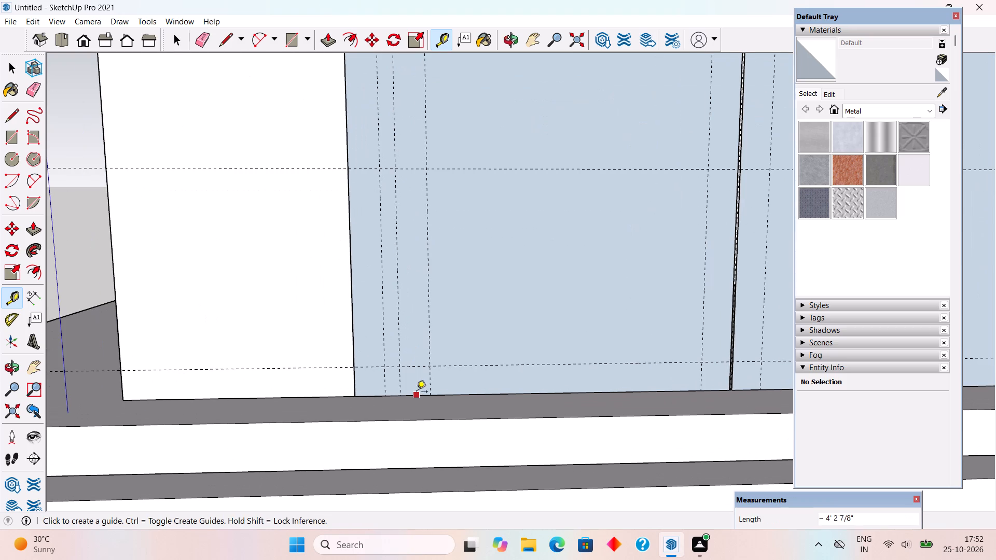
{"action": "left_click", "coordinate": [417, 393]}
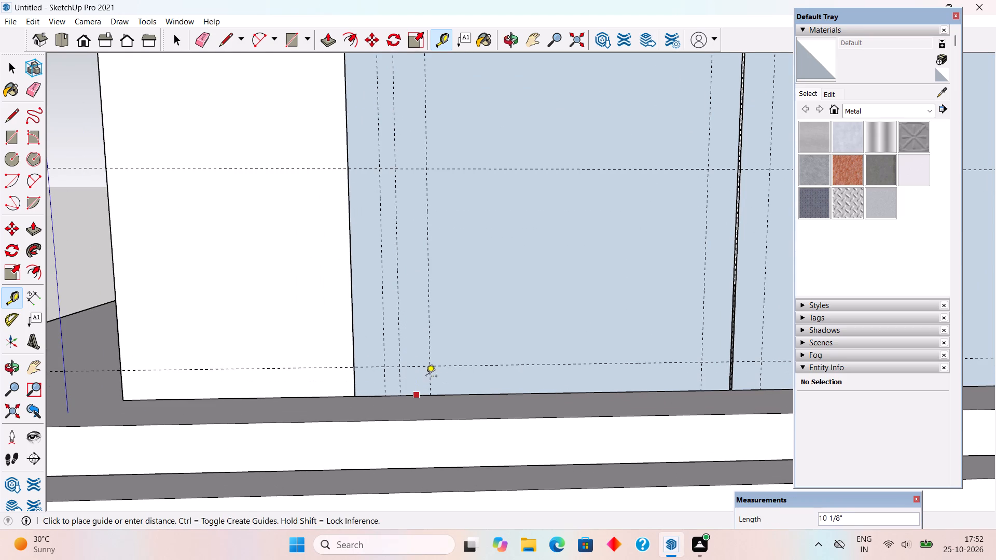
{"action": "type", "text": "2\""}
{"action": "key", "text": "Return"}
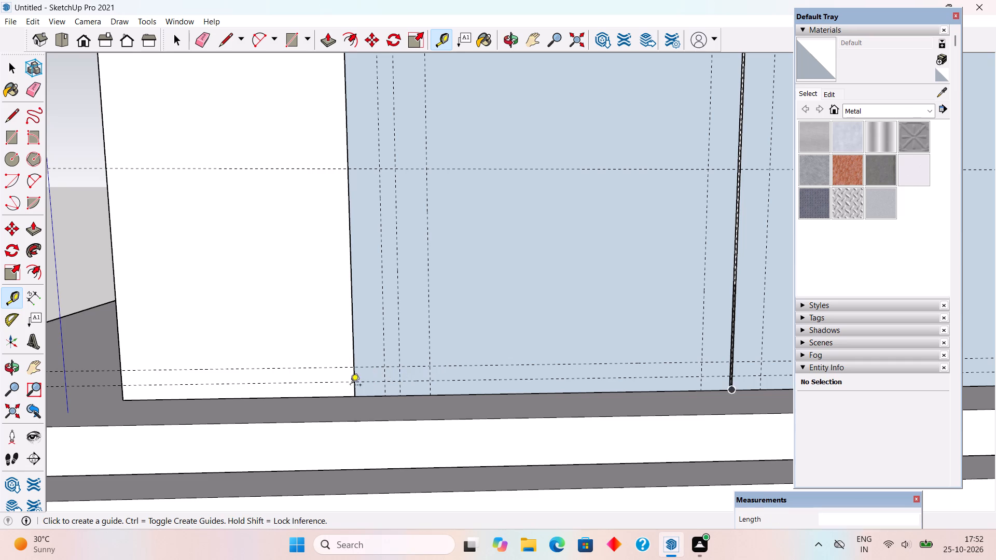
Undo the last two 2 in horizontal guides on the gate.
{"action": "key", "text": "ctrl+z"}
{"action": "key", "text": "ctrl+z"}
Place a horizontal guide 6 in above the gate's bottom frame guide and another 2 in above that one.
{"action": "scroll", "coordinate": [358, 404], "scroll_direction": "down", "scroll_amount": 6, "text": "ctrl"}
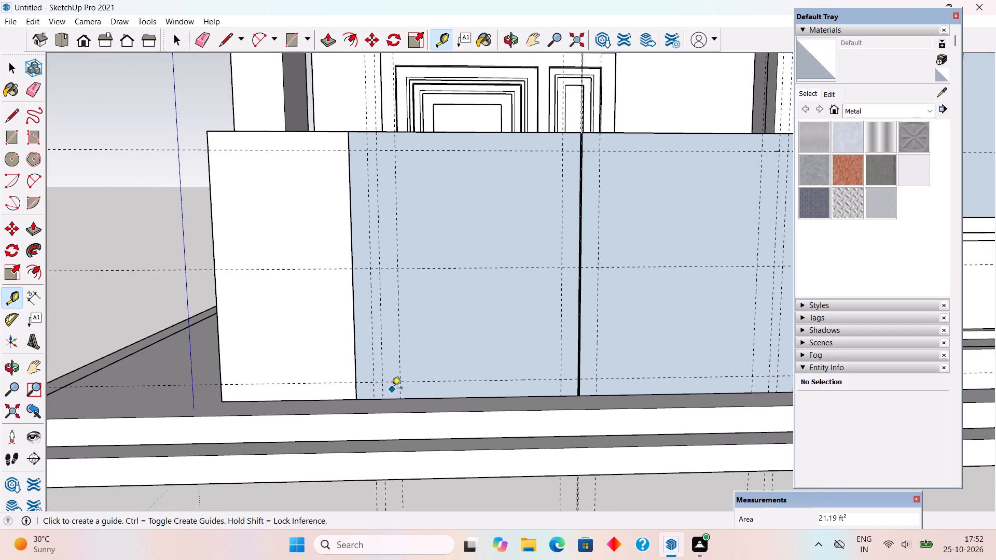
{"action": "scroll", "coordinate": [392, 386], "scroll_direction": "up", "scroll_amount": 3, "text": "ctrl"}
{"action": "left_click", "coordinate": [394, 382], "text": "ctrl"}
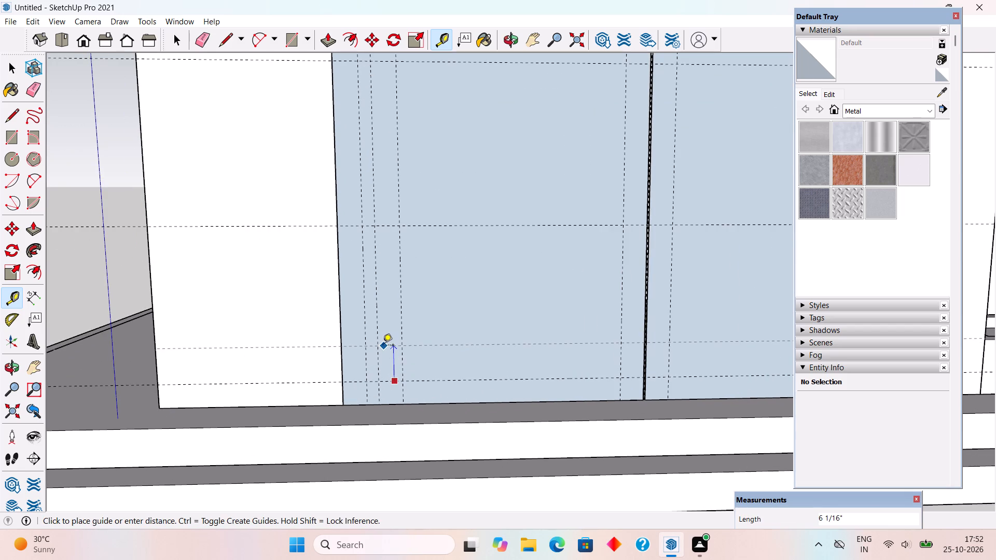
{"action": "type", "text": "6\""}
{"action": "key", "text": "Return"}
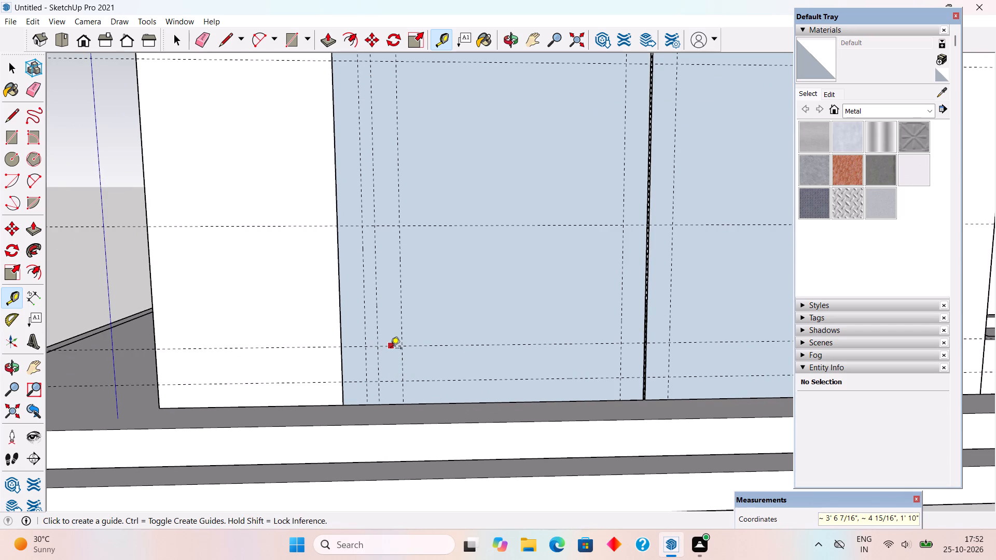
{"action": "left_click", "coordinate": [391, 347]}
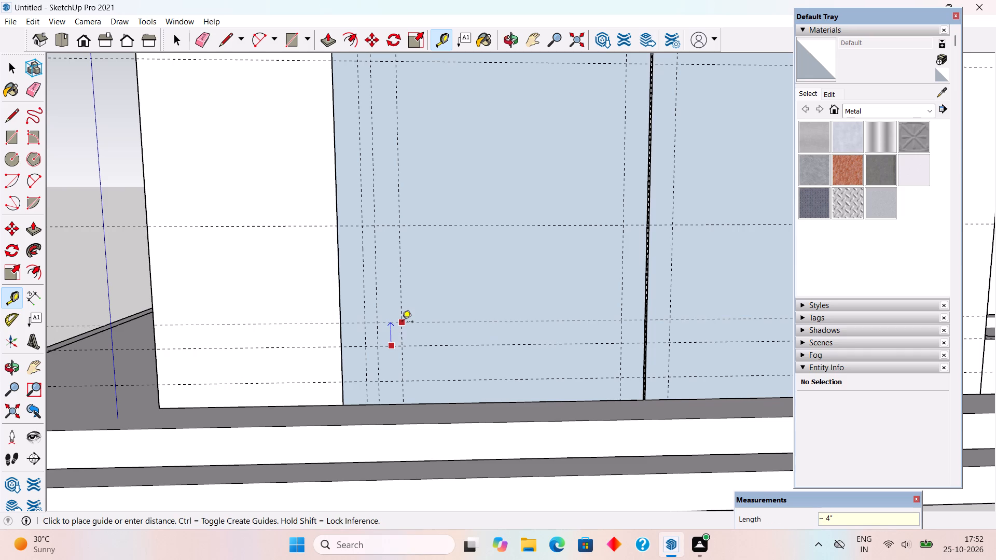
{"action": "type", "text": "2\""}
{"action": "key", "text": "Return"}
Place a horizontal guide 6 in below the gate's top frame guide and another 2 in below that one.
{"action": "scroll", "coordinate": [402, 323], "scroll_direction": "down", "scroll_amount": 3}
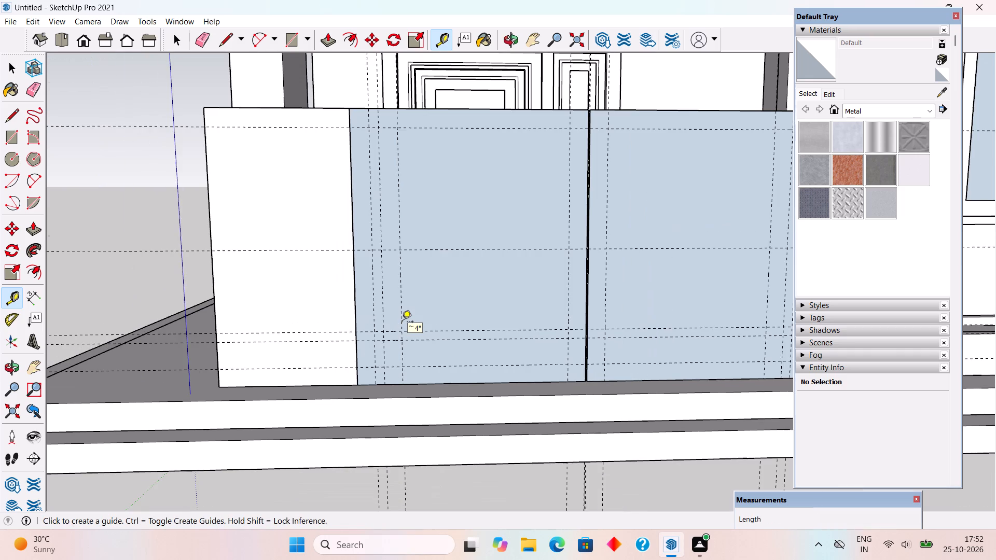
{"action": "left_click", "coordinate": [392, 128]}
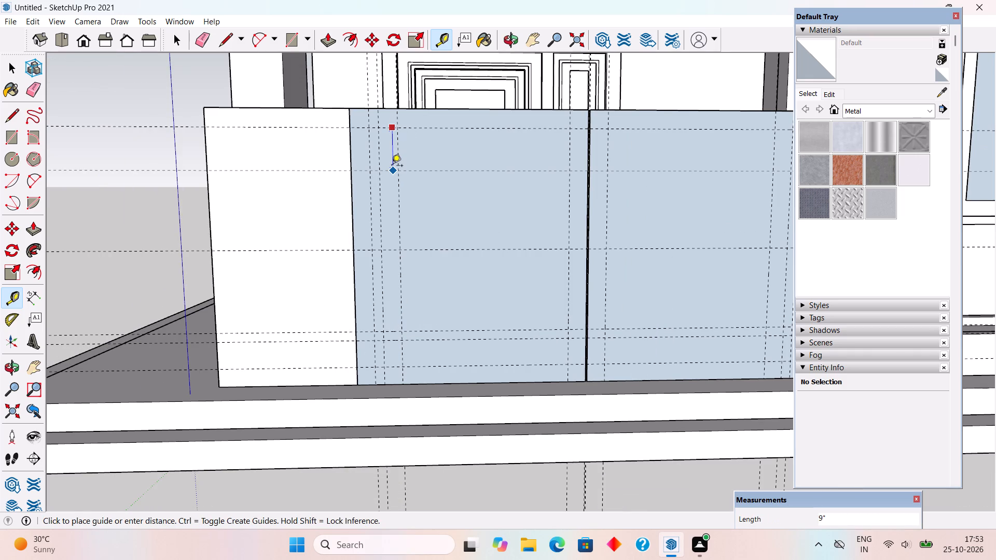
{"action": "type", "text": "6\""}
{"action": "key", "text": "Return"}
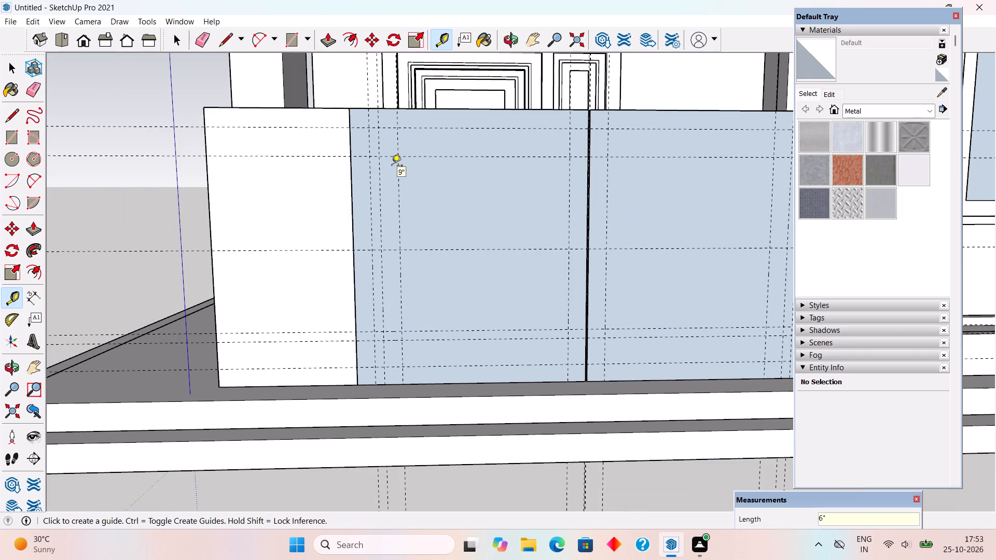
{"action": "scroll", "coordinate": [392, 166], "scroll_direction": "up", "scroll_amount": 1}
{"action": "left_click", "coordinate": [392, 157]}
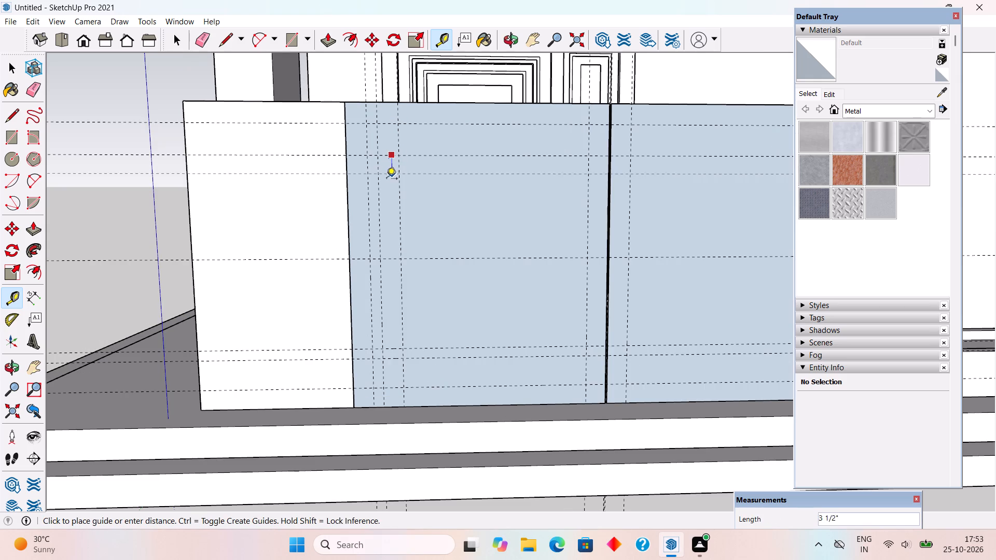
{"action": "type", "text": "2\""}
{"action": "key", "text": "Return"}
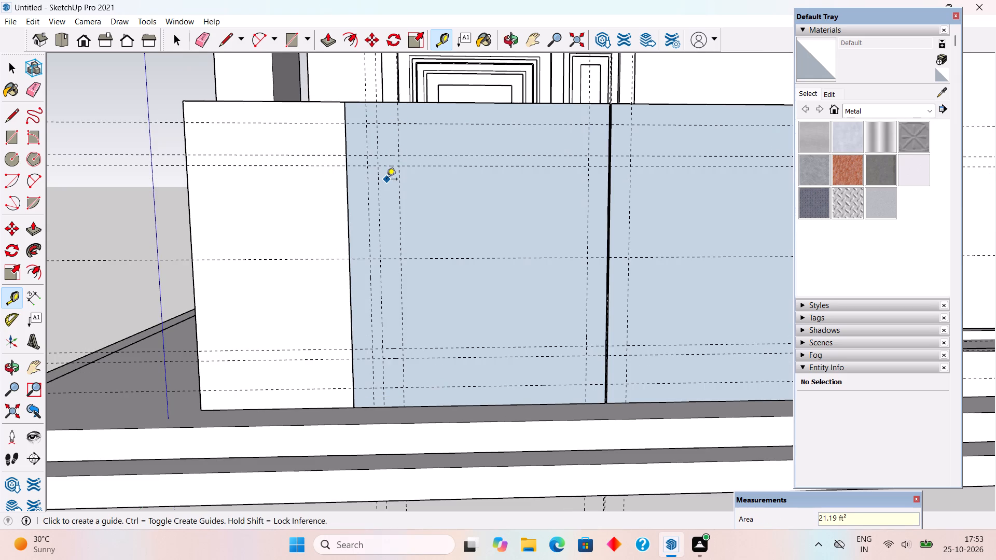
{"action": "key", "text": "space"}
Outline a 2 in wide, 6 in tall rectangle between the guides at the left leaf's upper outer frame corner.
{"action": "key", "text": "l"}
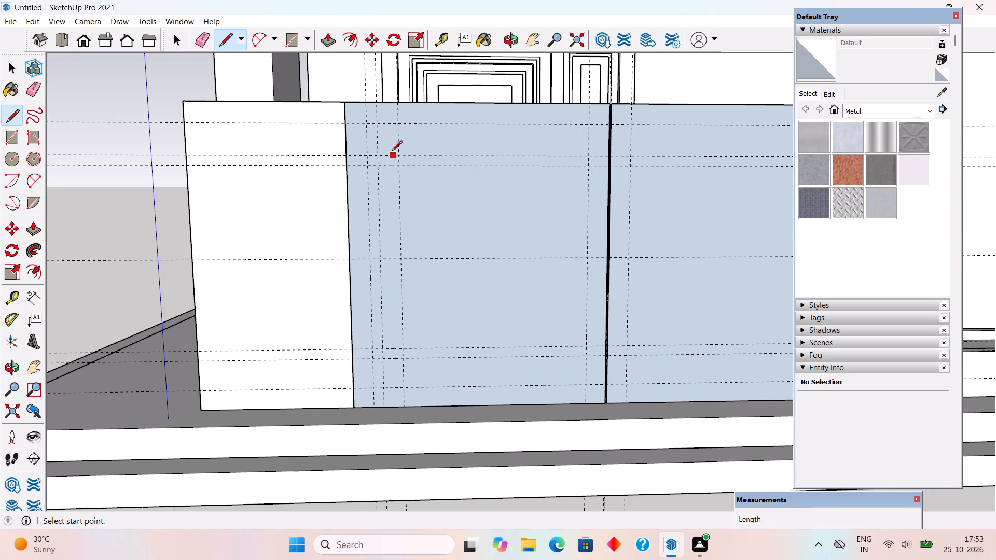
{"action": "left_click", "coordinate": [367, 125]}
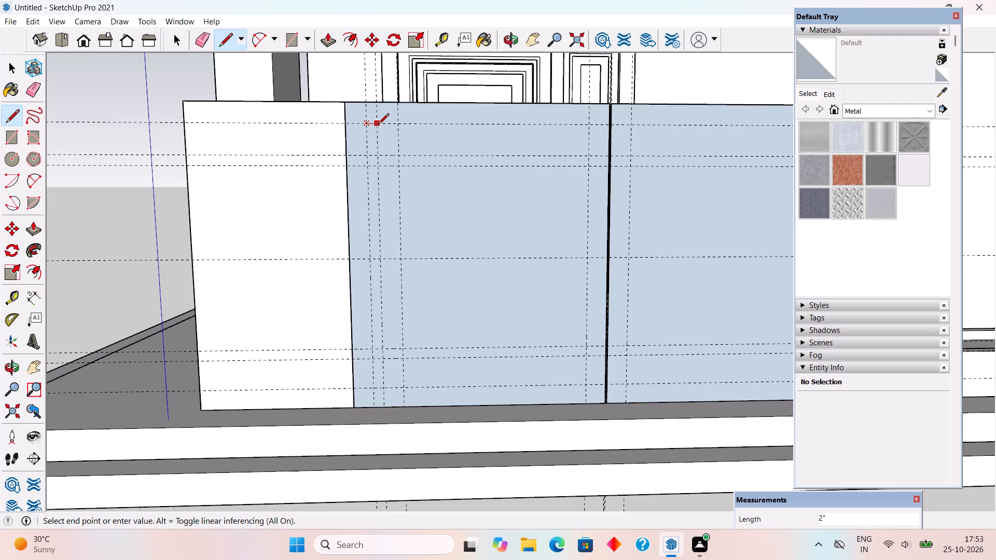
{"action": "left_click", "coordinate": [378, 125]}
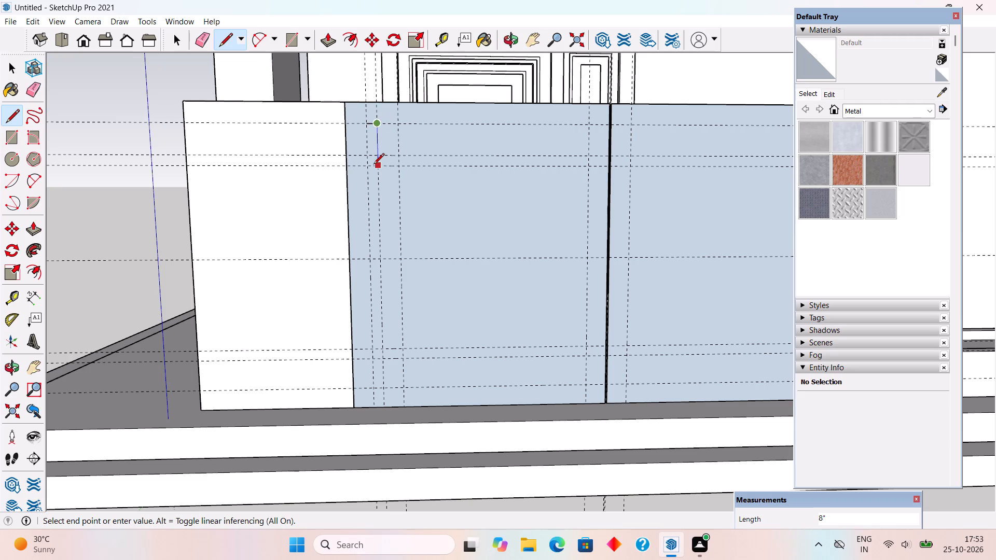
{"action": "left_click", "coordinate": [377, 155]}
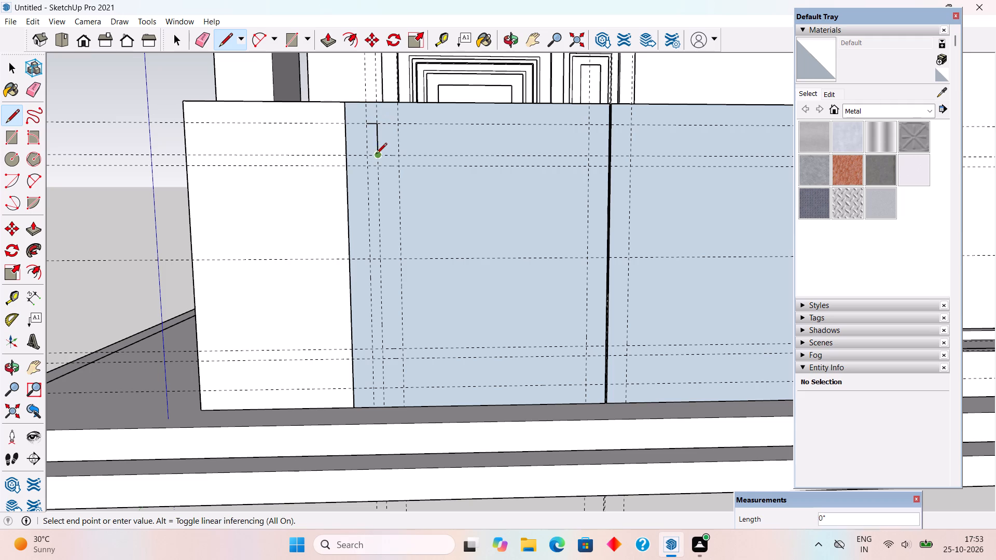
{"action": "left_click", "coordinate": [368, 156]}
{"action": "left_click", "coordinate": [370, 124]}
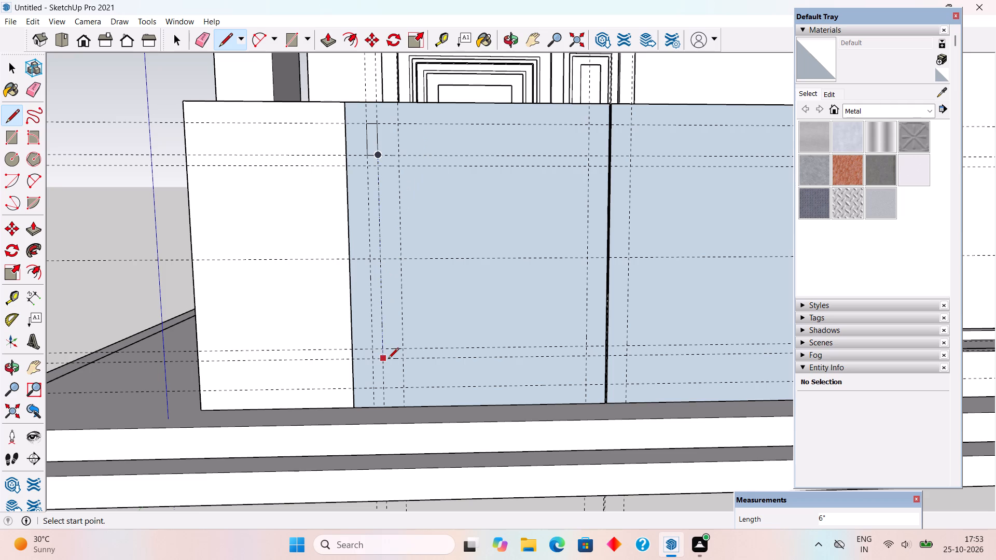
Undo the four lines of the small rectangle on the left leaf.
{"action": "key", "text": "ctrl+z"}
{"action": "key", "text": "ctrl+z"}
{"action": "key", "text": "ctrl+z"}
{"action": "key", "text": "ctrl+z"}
Outline a panel about 3 ft 1 in wide and 4 ft 4 in tall between the inner frame guides on the left leaf.
{"action": "left_click", "coordinate": [405, 391]}
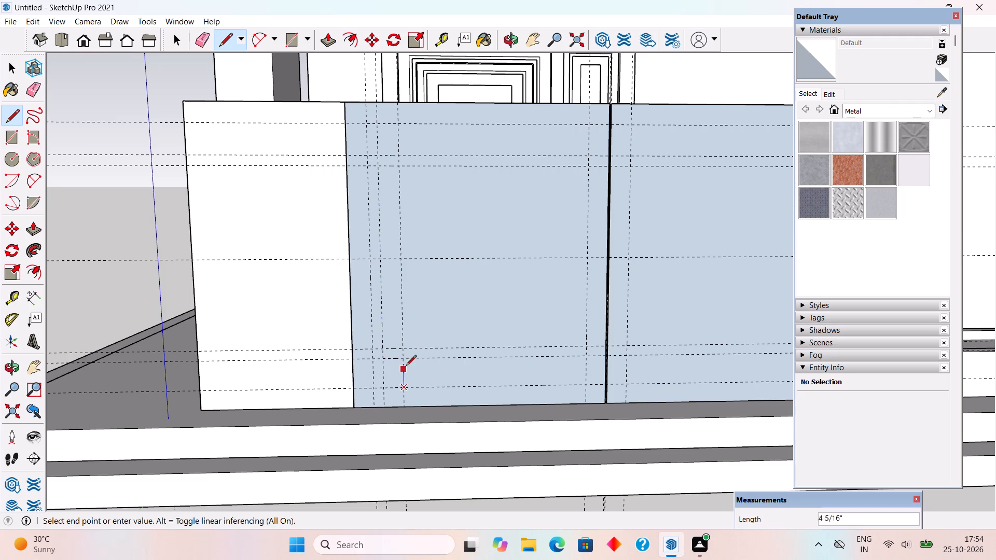
{"action": "left_click", "coordinate": [399, 121]}
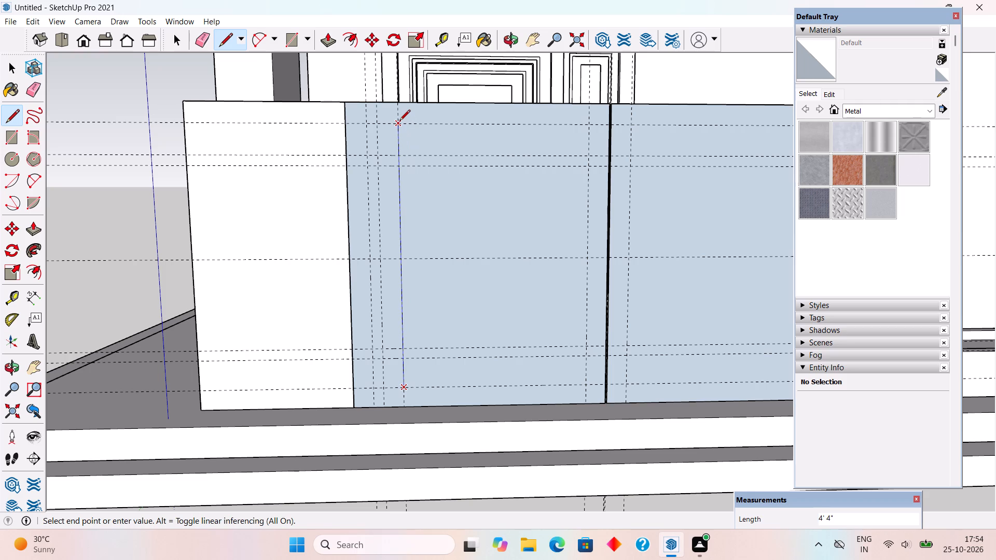
{"action": "left_click", "coordinate": [592, 127]}
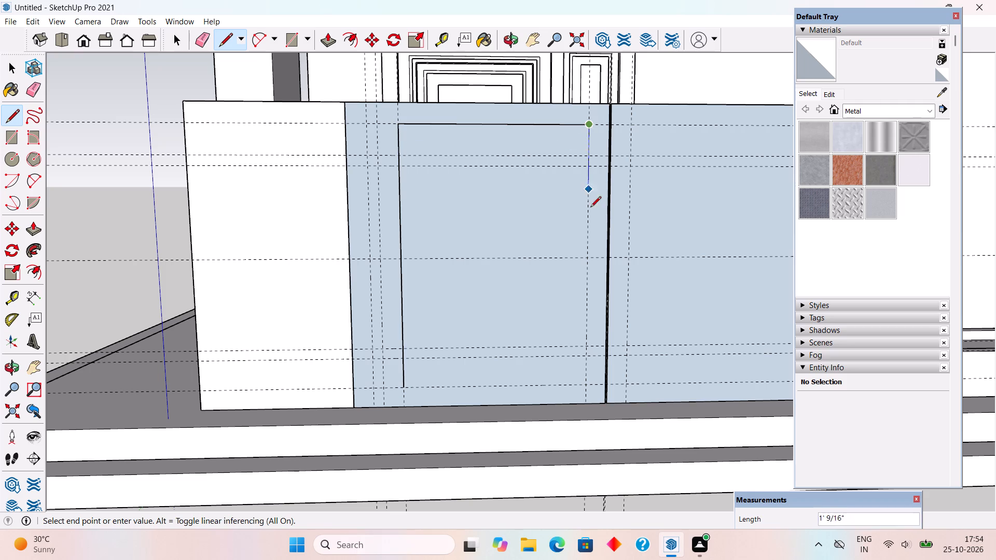
{"action": "left_click", "coordinate": [588, 386]}
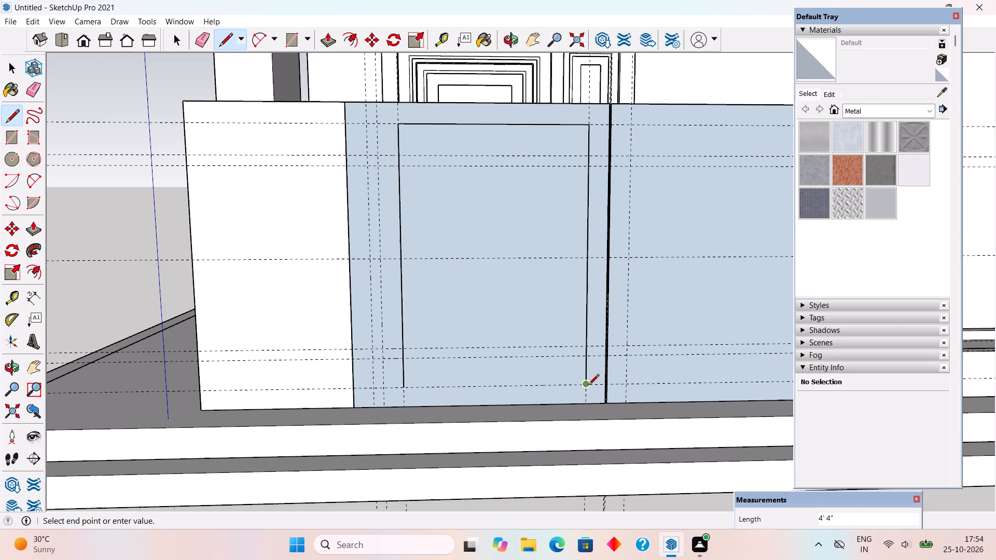
{"action": "left_click", "coordinate": [402, 390]}
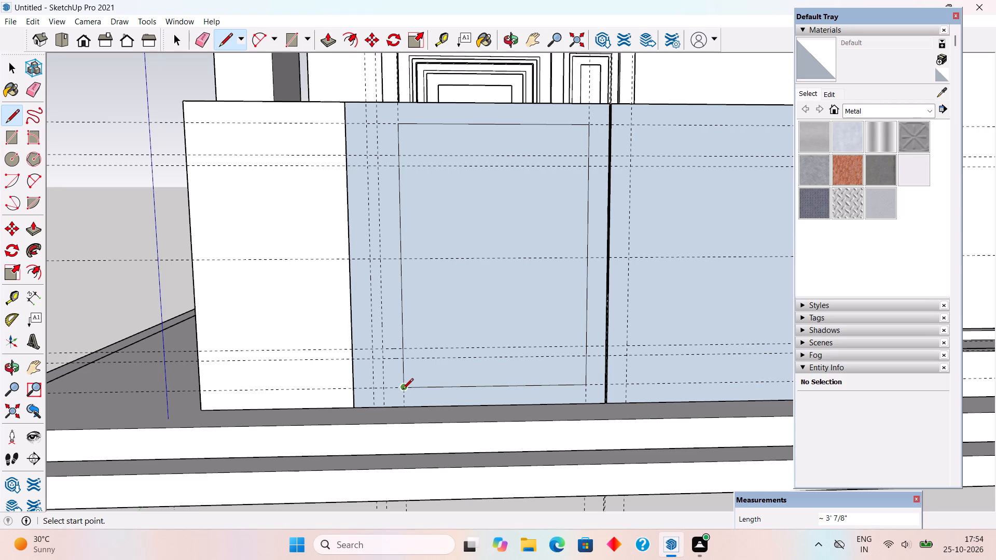
Draw a 4 in vertical line from the panel's lower outer corner down to the left leaf's bottom edge.
{"action": "scroll", "coordinate": [376, 356], "scroll_direction": "up", "scroll_amount": 2}
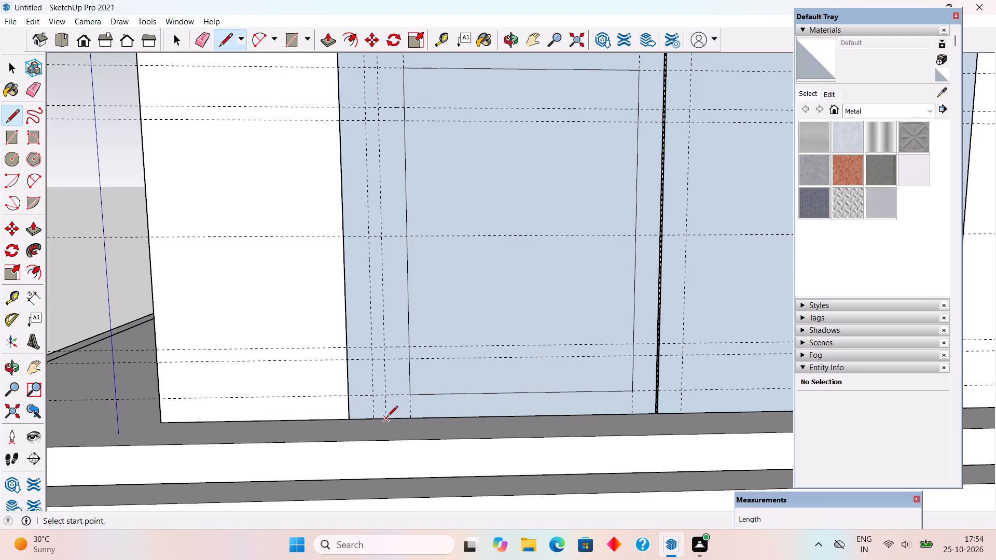
{"action": "left_click", "coordinate": [410, 396]}
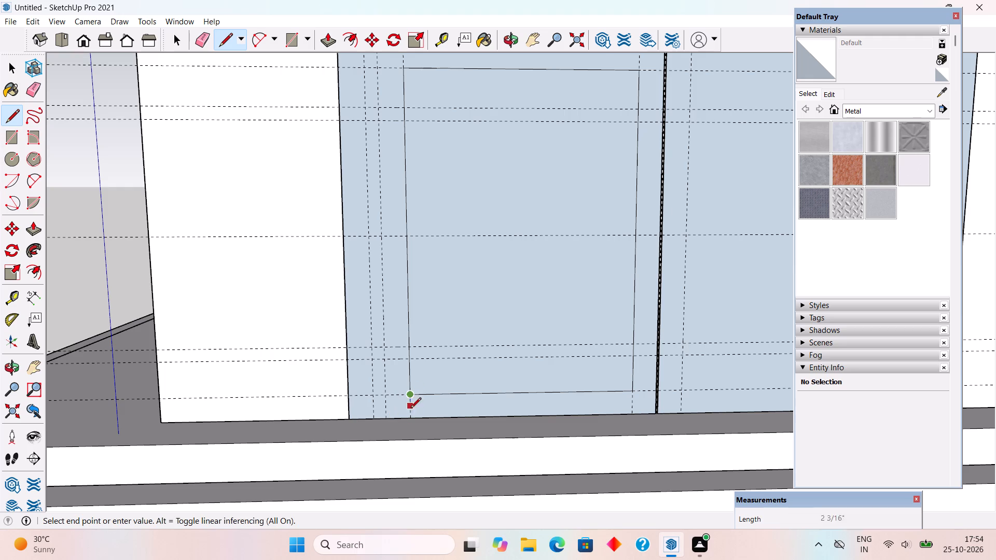
{"action": "left_click", "coordinate": [412, 418]}
Outline a 2 in wide, 10 in tall slot between the outer vertical guides, rising from the left leaf's bottom edge.
{"action": "left_click", "coordinate": [388, 421]}
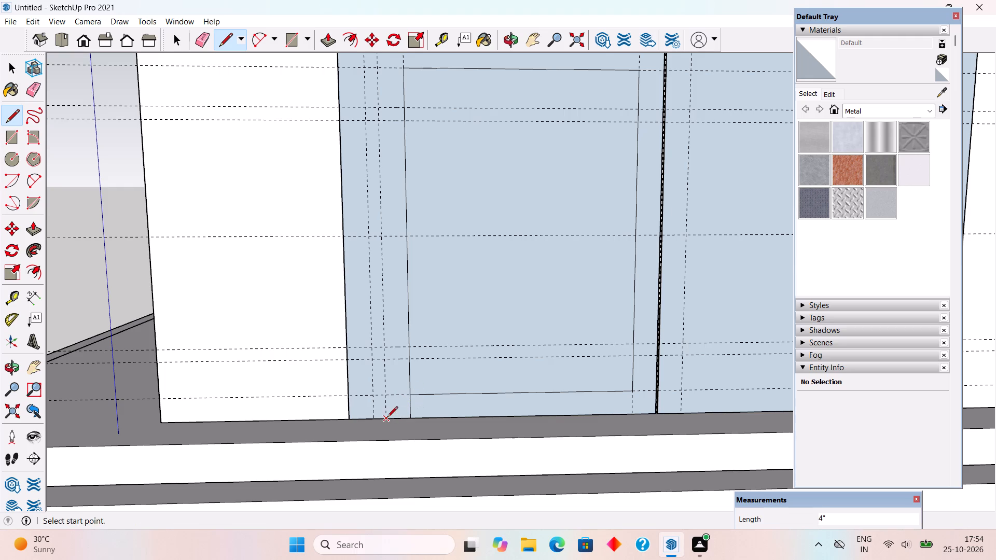
{"action": "left_click", "coordinate": [383, 358]}
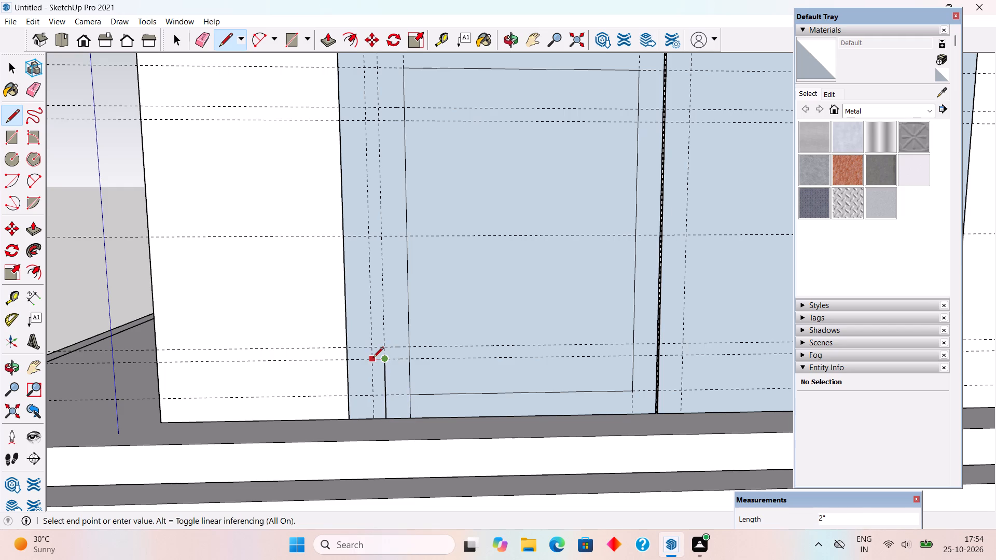
{"action": "left_click", "coordinate": [374, 358]}
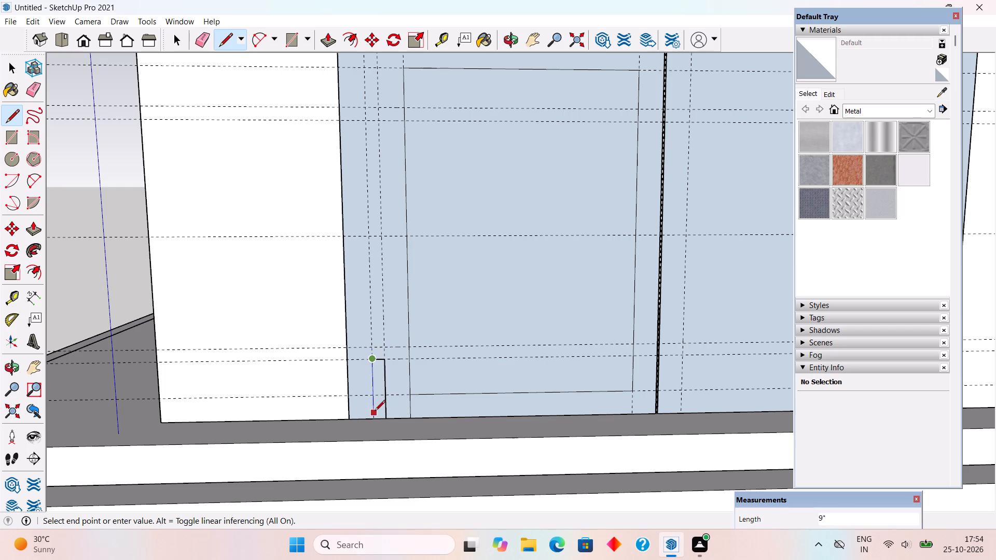
{"action": "left_click", "coordinate": [375, 417]}
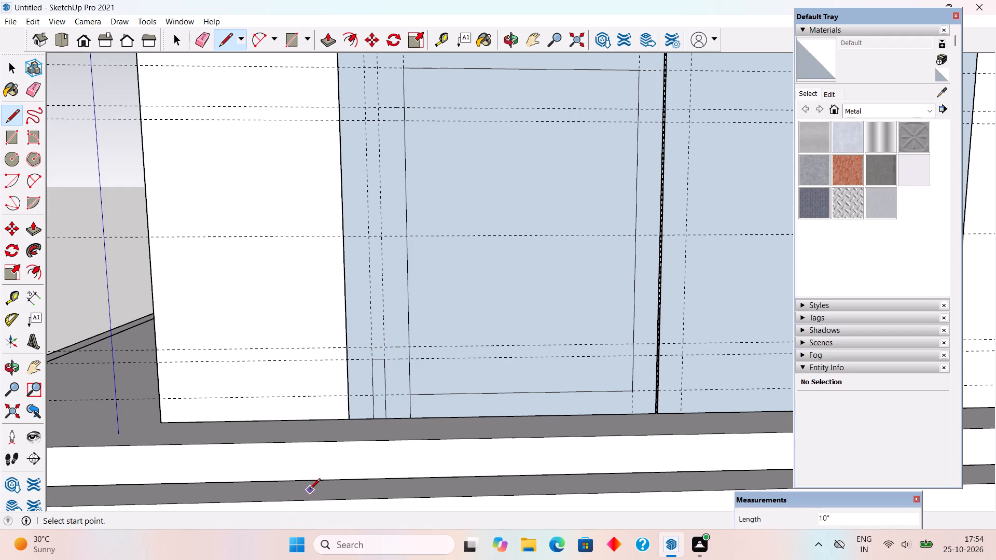
Outline a 2 in wide, 3 ft tall middle slot directly above the bottom slot, between the horizontal guides.
{"action": "left_click", "coordinate": [383, 349]}
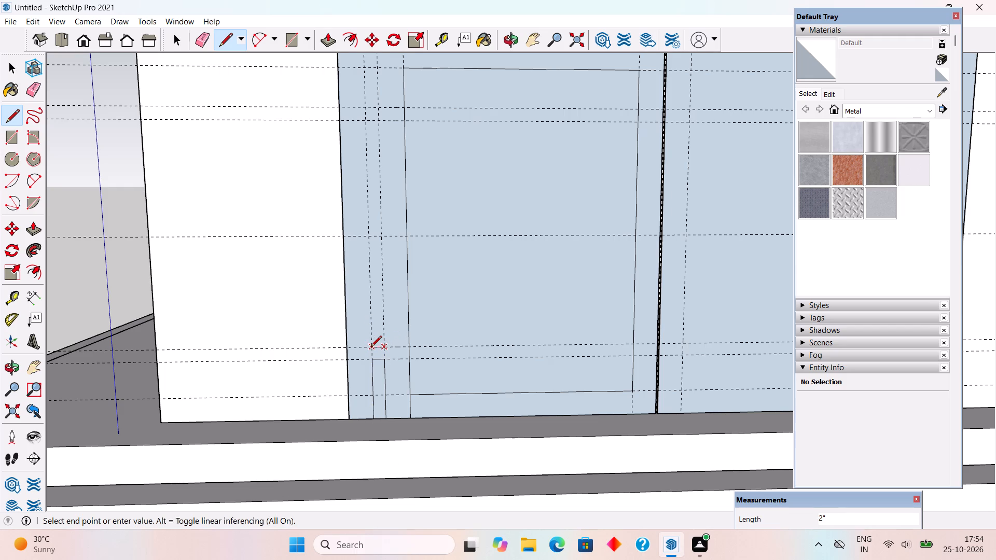
{"action": "left_click", "coordinate": [371, 347]}
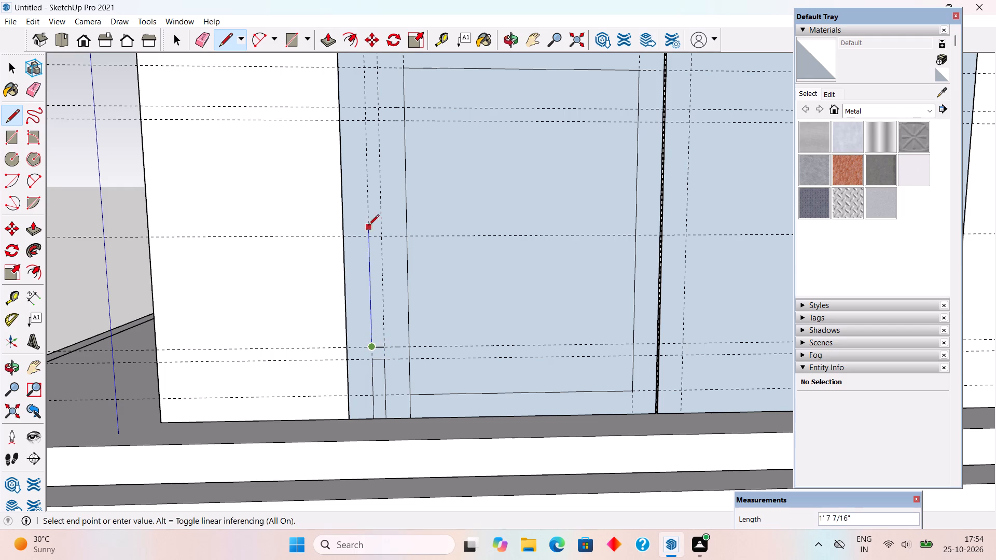
{"action": "left_click", "coordinate": [369, 121]}
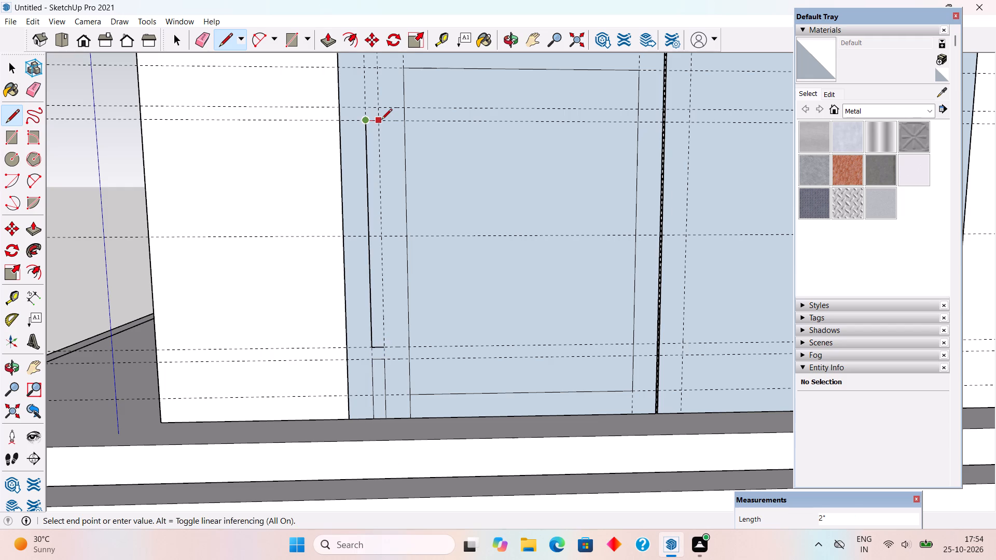
{"action": "left_click", "coordinate": [381, 120]}
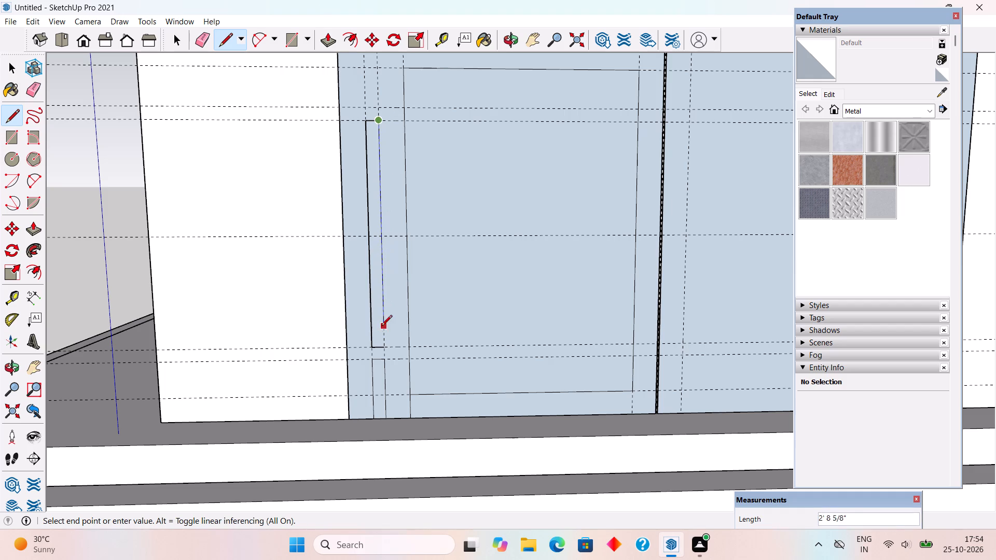
{"action": "left_click", "coordinate": [382, 345]}
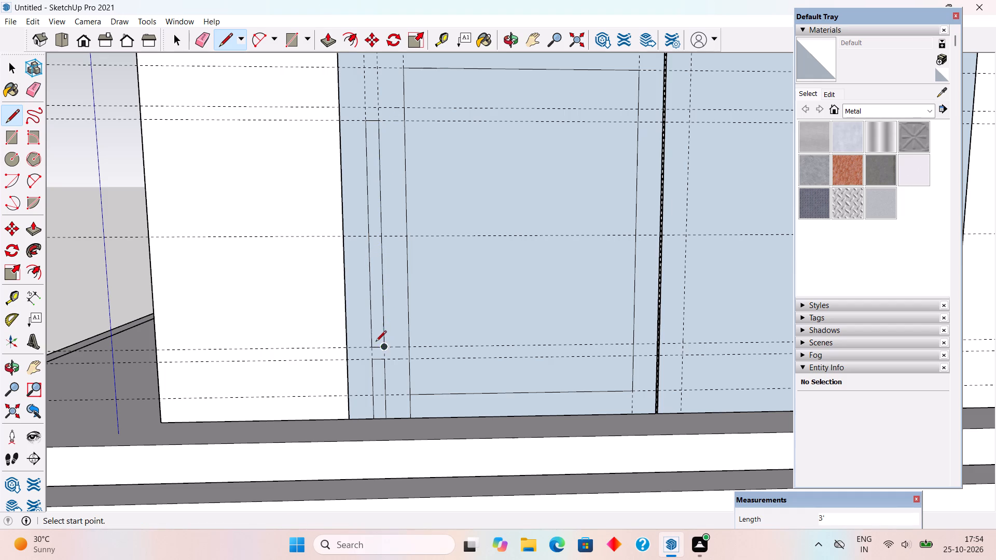
Outline a 2 in wide, 10 in tall slot above the middle one, reaching the left leaf's top edge.
{"action": "scroll", "coordinate": [228, 377], "scroll_direction": "up", "scroll_amount": 1}
{"action": "scroll", "coordinate": [231, 377], "scroll_direction": "down", "scroll_amount": 4}
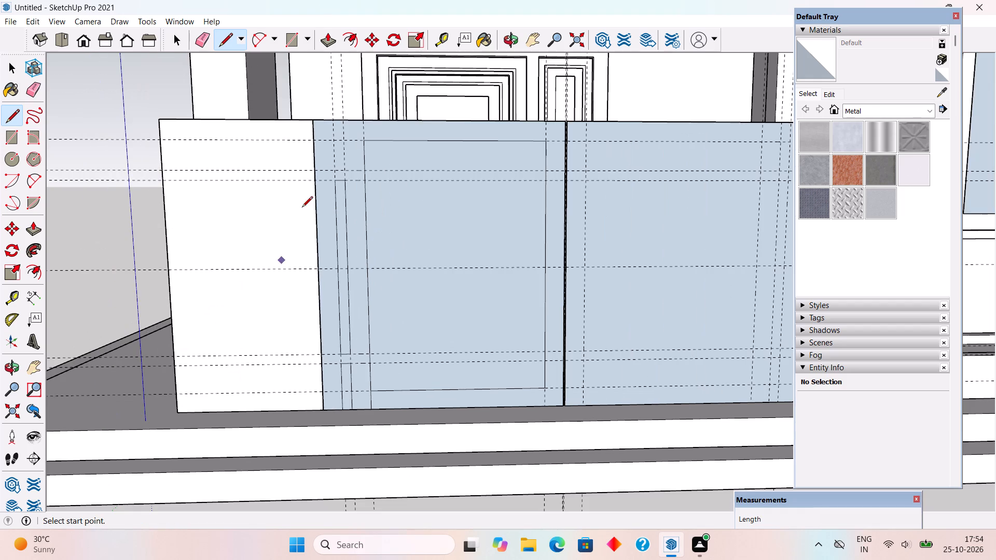
{"action": "scroll", "coordinate": [317, 138], "scroll_direction": "up", "scroll_amount": 3}
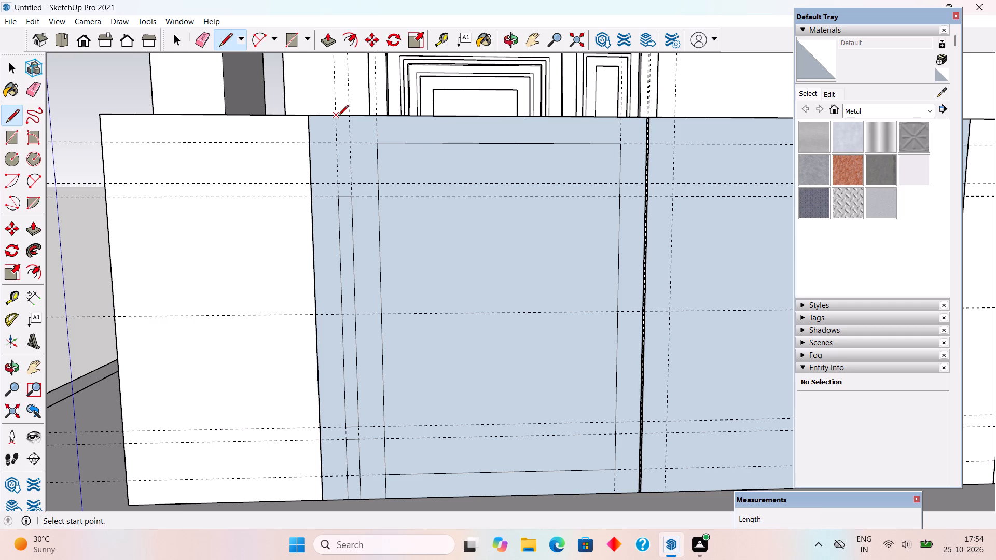
{"action": "left_click", "coordinate": [338, 117]}
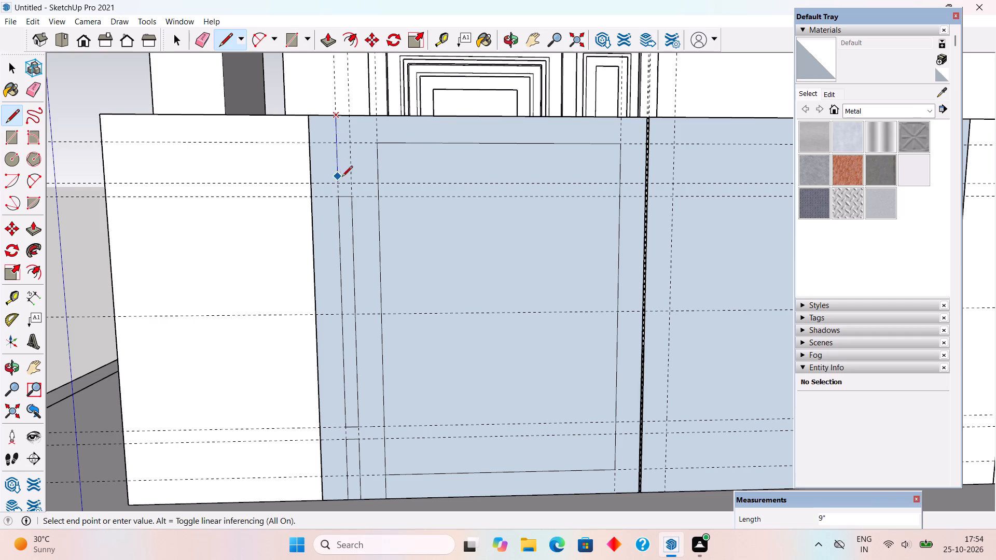
{"action": "left_click", "coordinate": [343, 184]}
{"action": "left_click", "coordinate": [352, 184]}
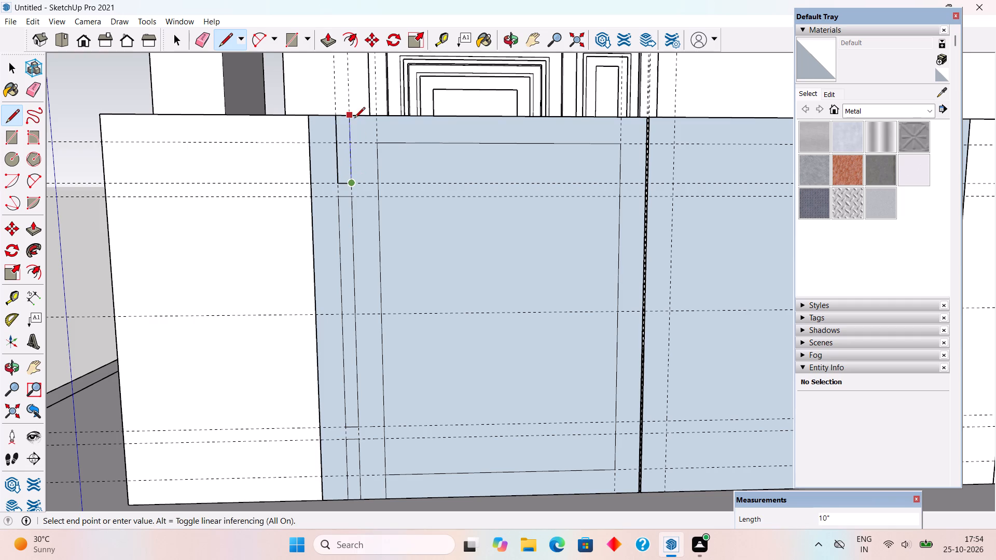
{"action": "left_click", "coordinate": [354, 119]}
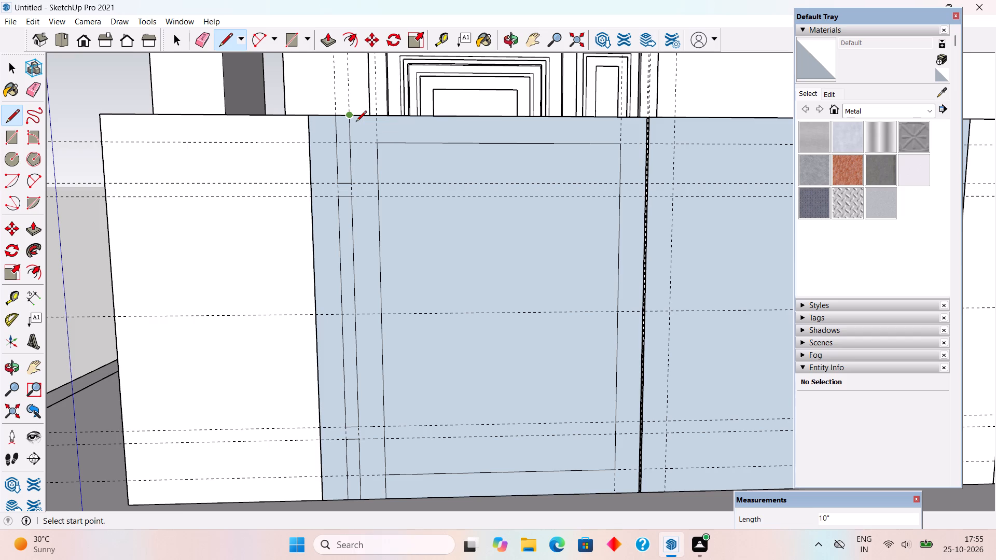
Place horizontal guides 1 in below the left leaf's top edge and 1 in above its bottom edge.
{"action": "key", "text": "space"}
{"action": "key", "text": "t"}
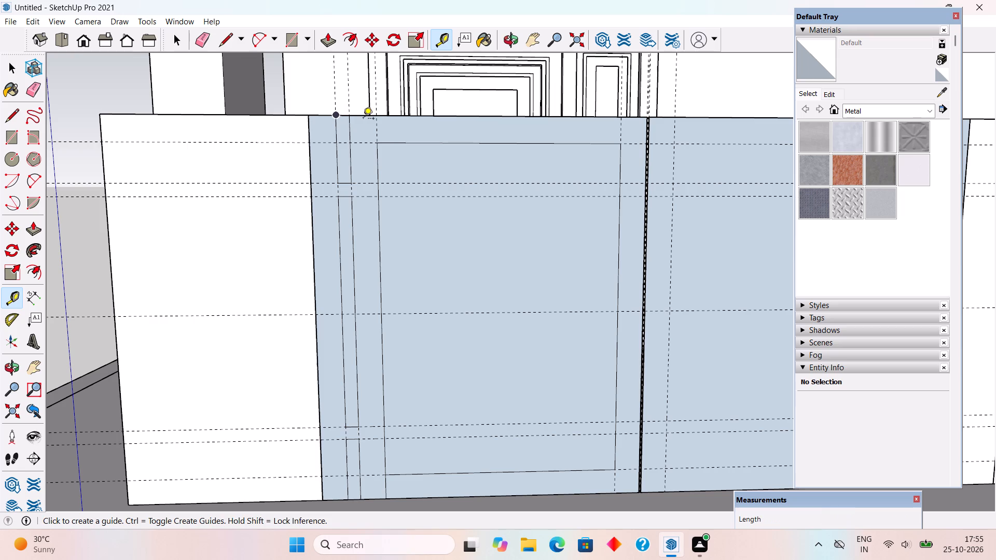
{"action": "left_click", "coordinate": [365, 115]}
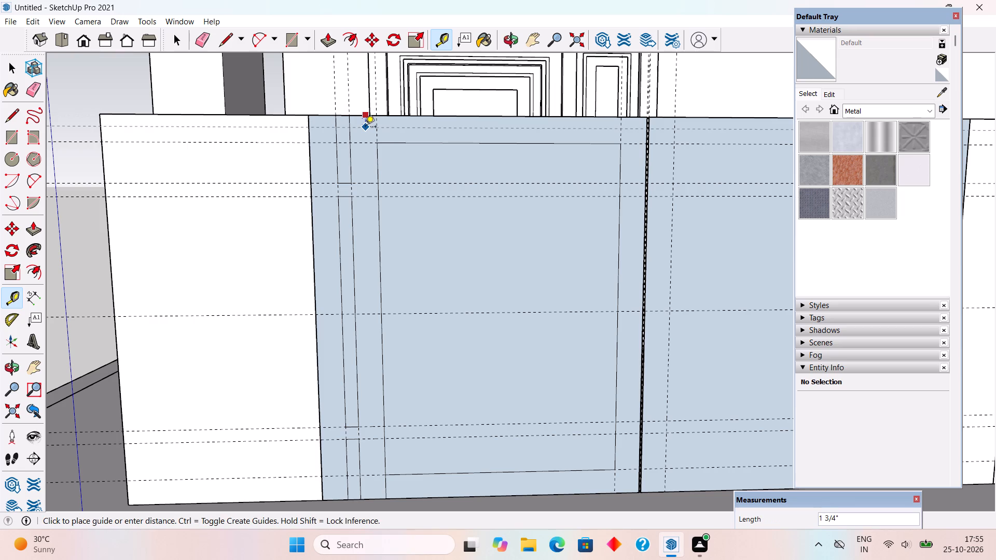
{"action": "type", "text": "1\""}
{"action": "key", "text": "Return"}
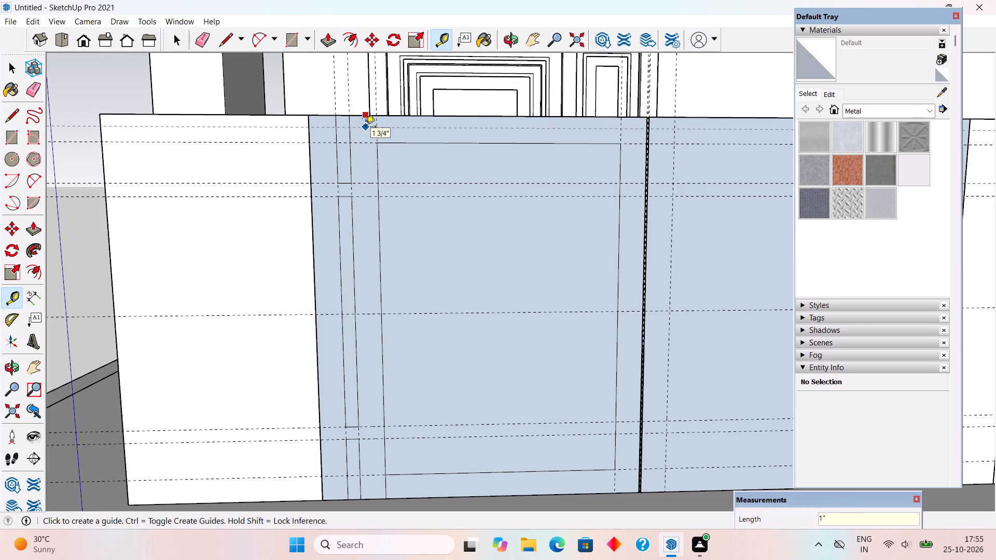
{"action": "scroll", "coordinate": [364, 125], "scroll_direction": "down", "scroll_amount": 2}
{"action": "scroll", "coordinate": [362, 440], "scroll_direction": "up", "scroll_amount": 5}
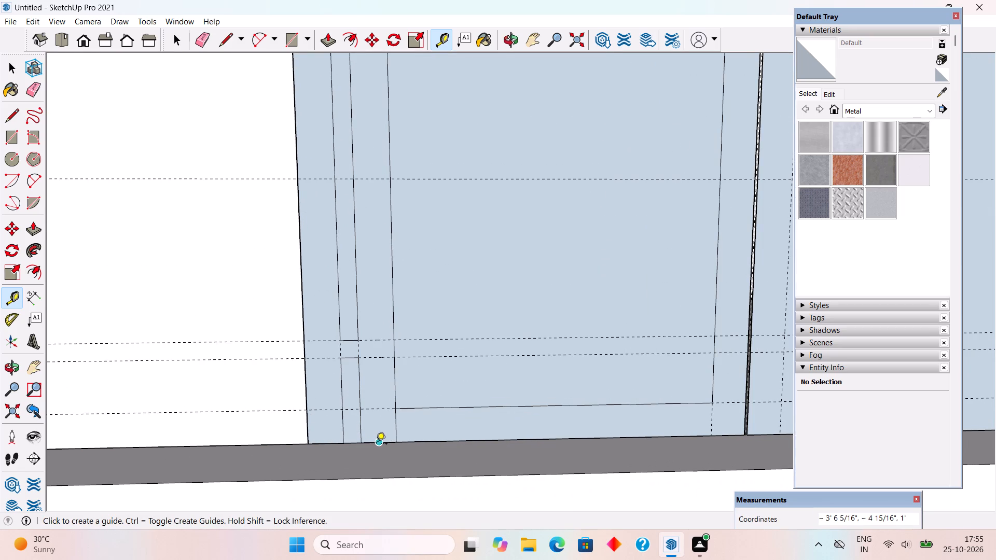
{"action": "left_click", "coordinate": [378, 444]}
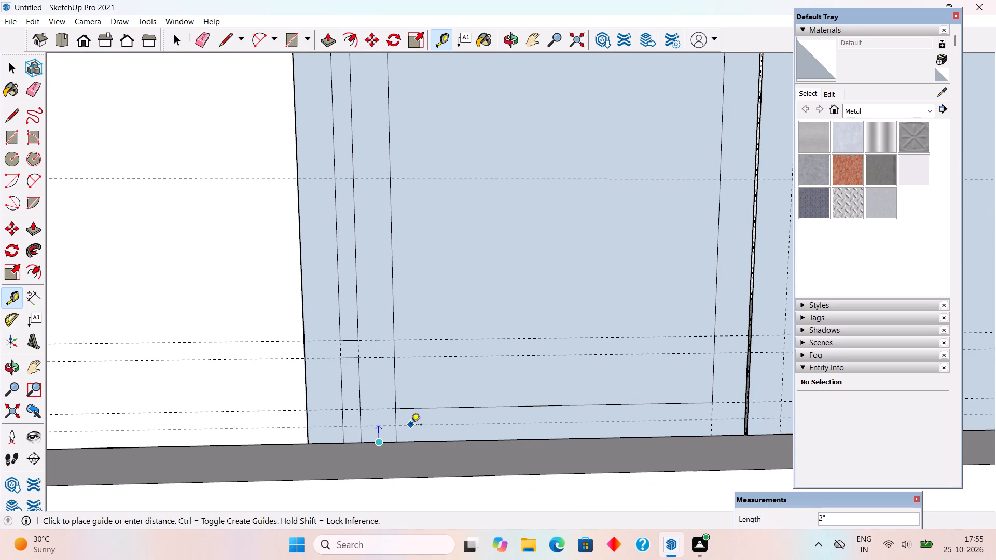
{"action": "type", "text": "1\""}
{"action": "key", "text": "Return"}
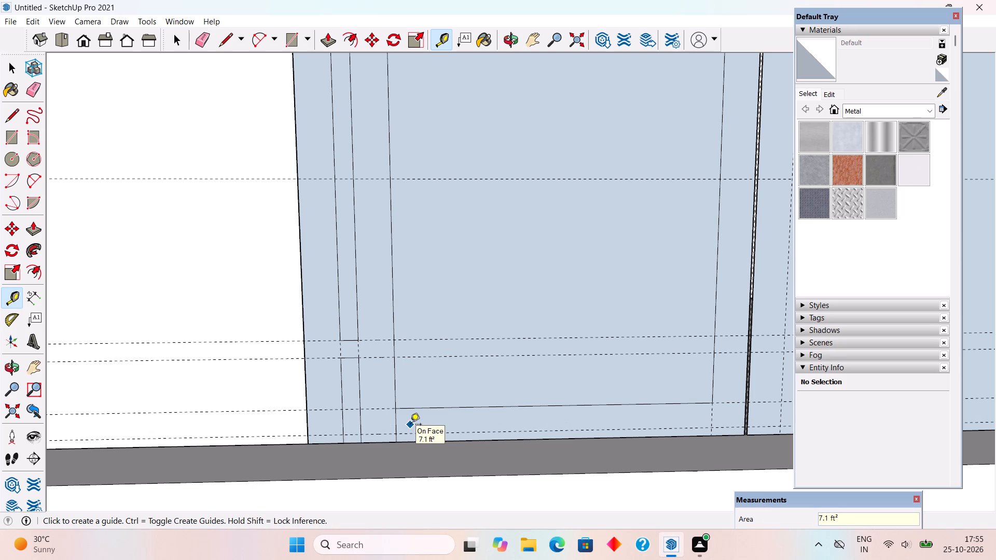
Draw a 2 in line across the bottom slot along the guide 1 in above the leaf's bottom edge.
{"action": "key", "text": "l"}
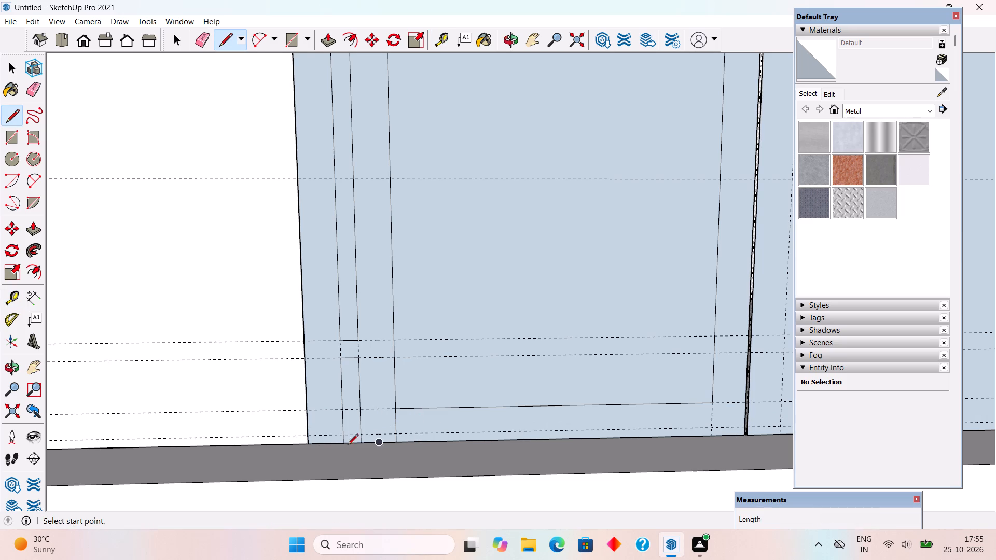
{"action": "left_click", "coordinate": [343, 433]}
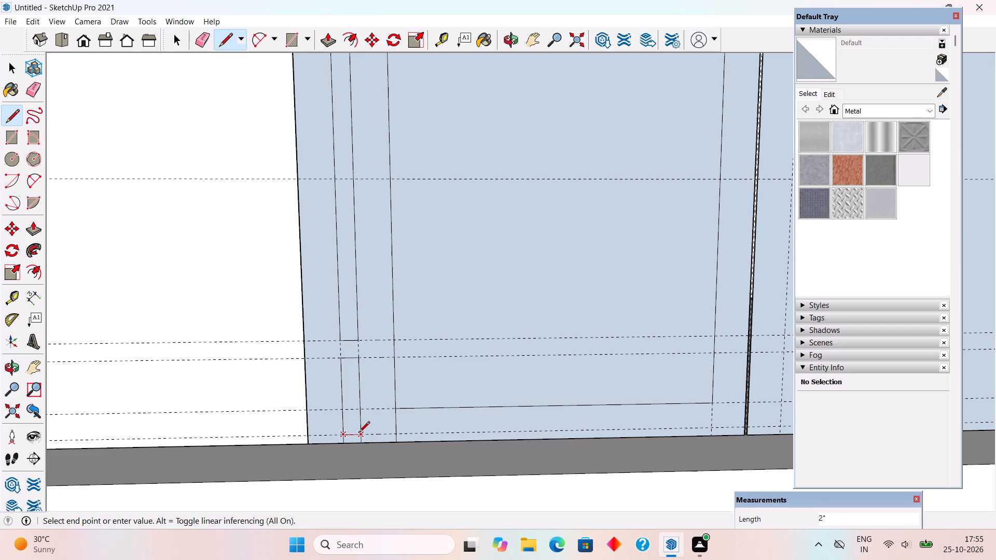
{"action": "left_click", "coordinate": [359, 433]}
{"action": "key", "text": "space"}
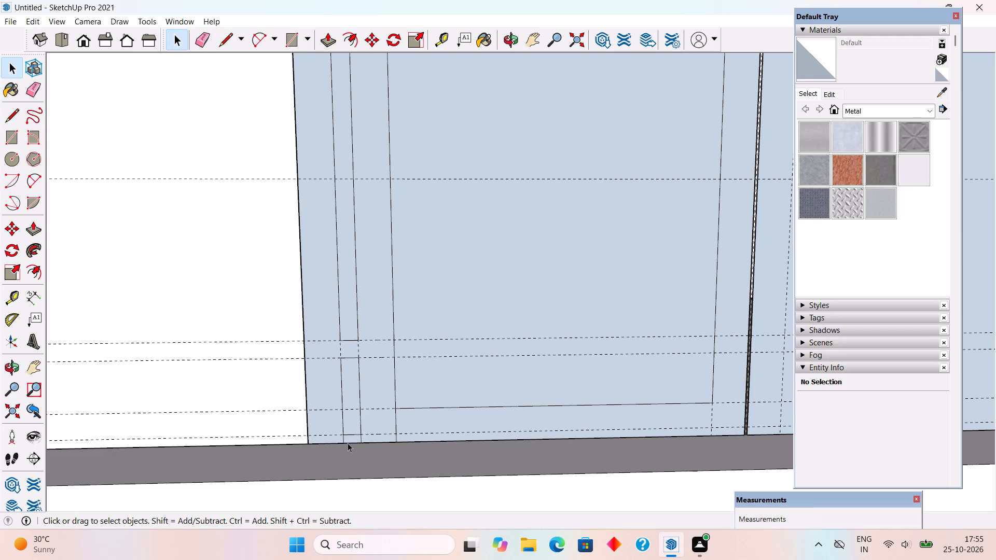
Delete the faces of the bottom slot above its 1 in strip and of the middle slot on the left leaf.
{"action": "left_click", "coordinate": [336, 416]}
{"action": "scroll", "coordinate": [347, 444], "scroll_direction": "up", "scroll_amount": 1}
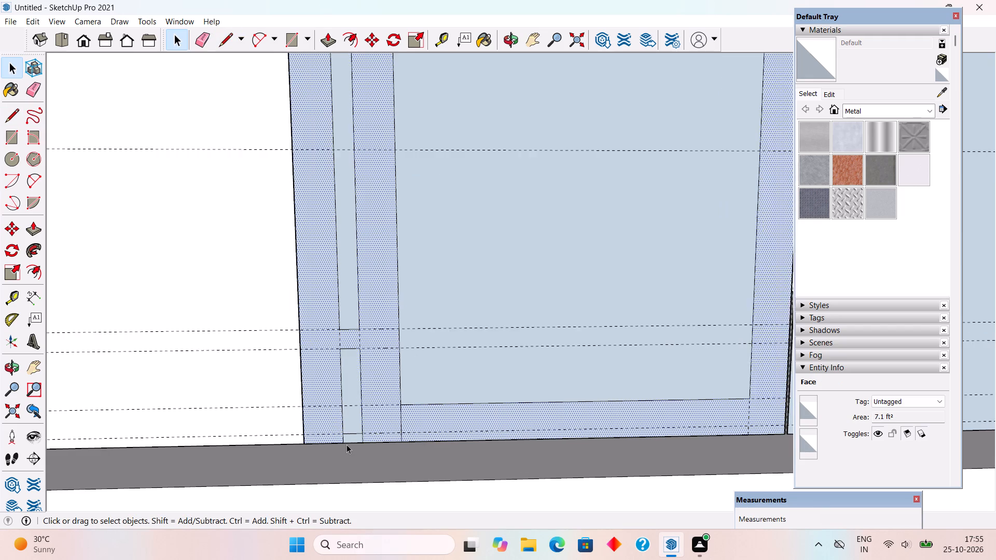
{"action": "scroll", "coordinate": [347, 444], "scroll_direction": "up", "scroll_amount": 3}
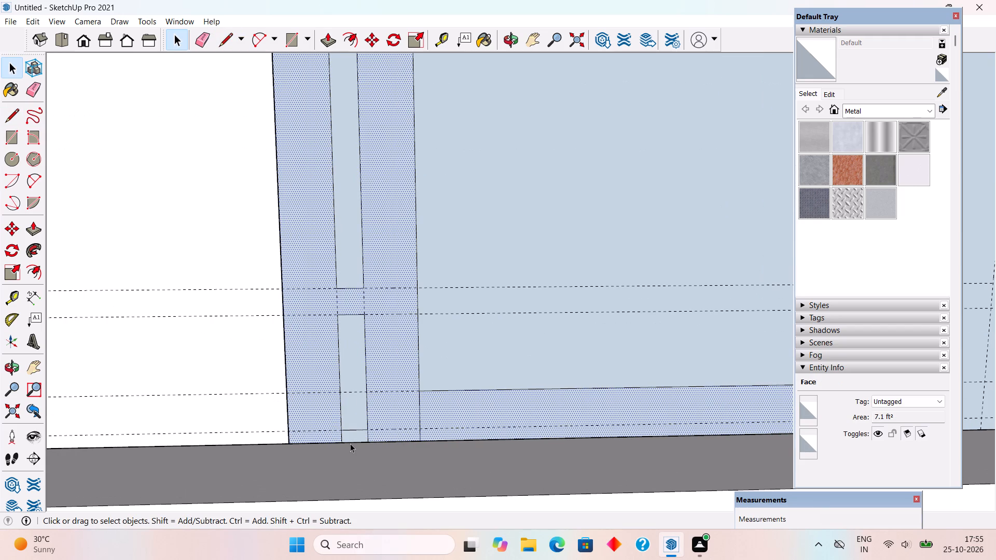
{"action": "left_click", "coordinate": [350, 416]}
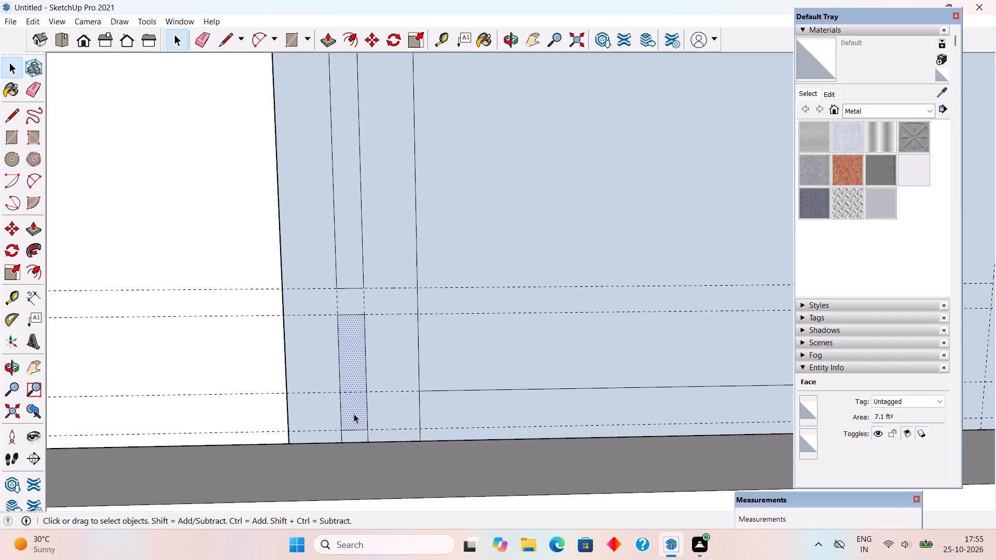
{"action": "key", "text": "Delete"}
{"action": "left_click", "coordinate": [357, 245]}
{"action": "key", "text": "Delete"}
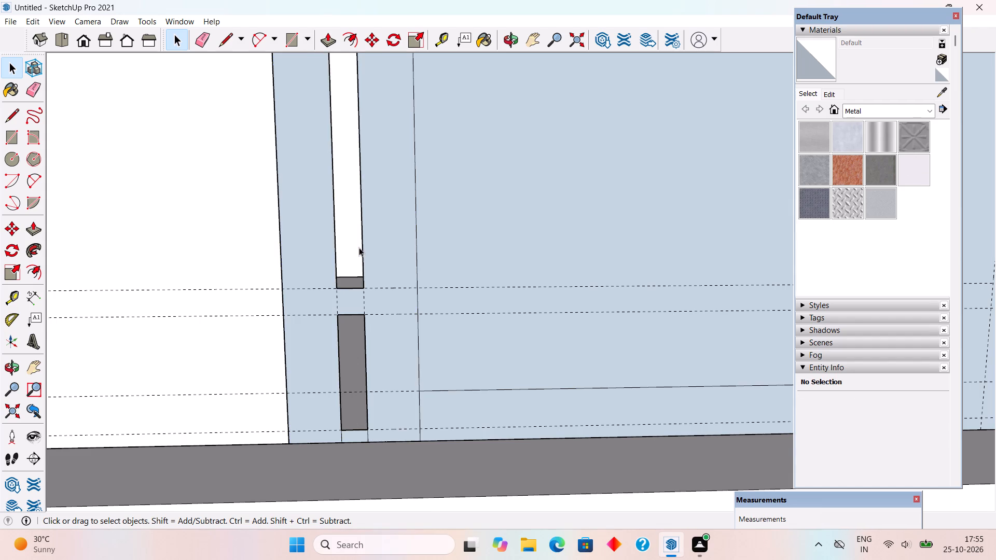
{"action": "scroll", "coordinate": [367, 307], "scroll_direction": "down", "scroll_amount": 5}
{"action": "scroll", "coordinate": [361, 394], "scroll_direction": "down", "scroll_amount": 4}
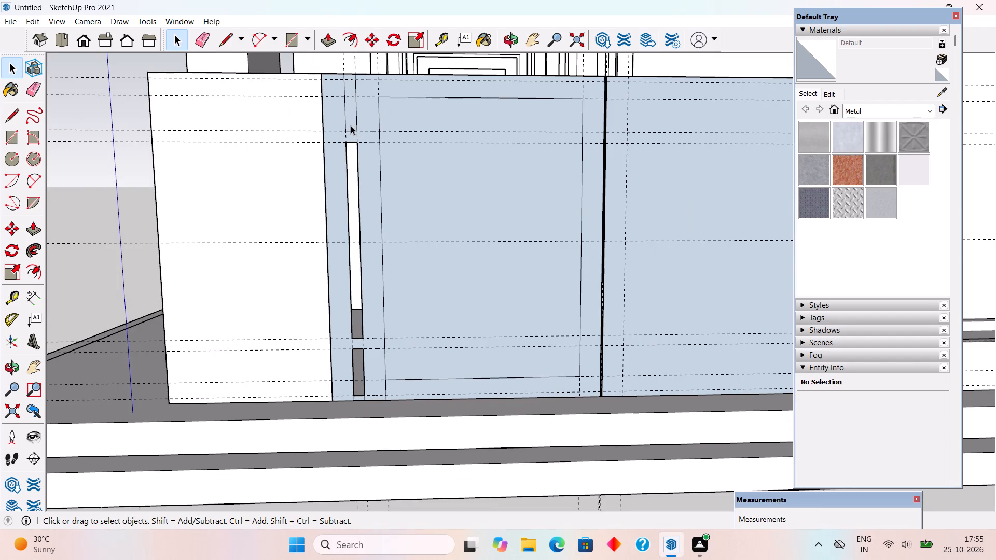
Draw a 2 in line across the left leaf's top slot along the guide 1 in below the top edge and delete the slot face beneath it.
{"action": "left_click", "coordinate": [350, 123]}
{"action": "scroll", "coordinate": [352, 62], "scroll_direction": "up", "scroll_amount": 7}
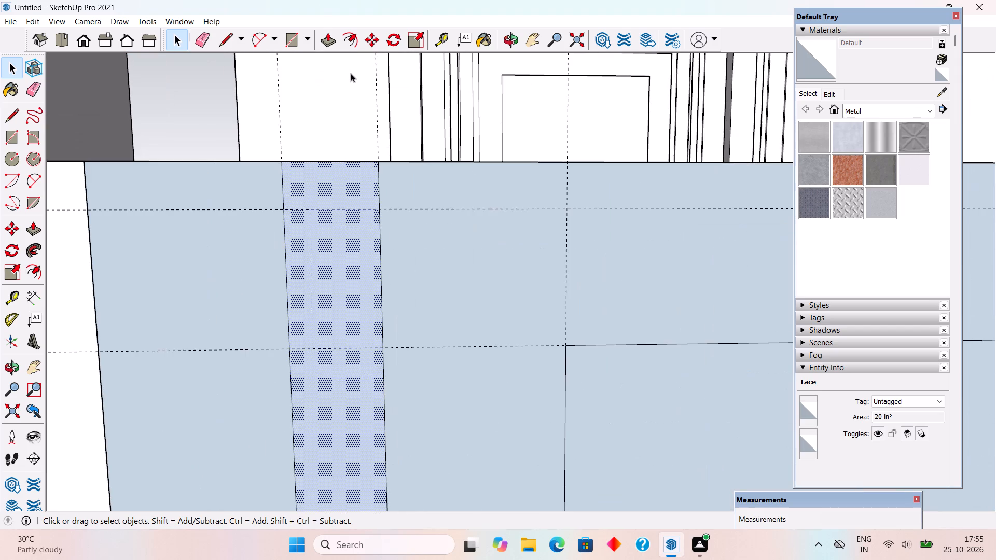
{"action": "key", "text": "l"}
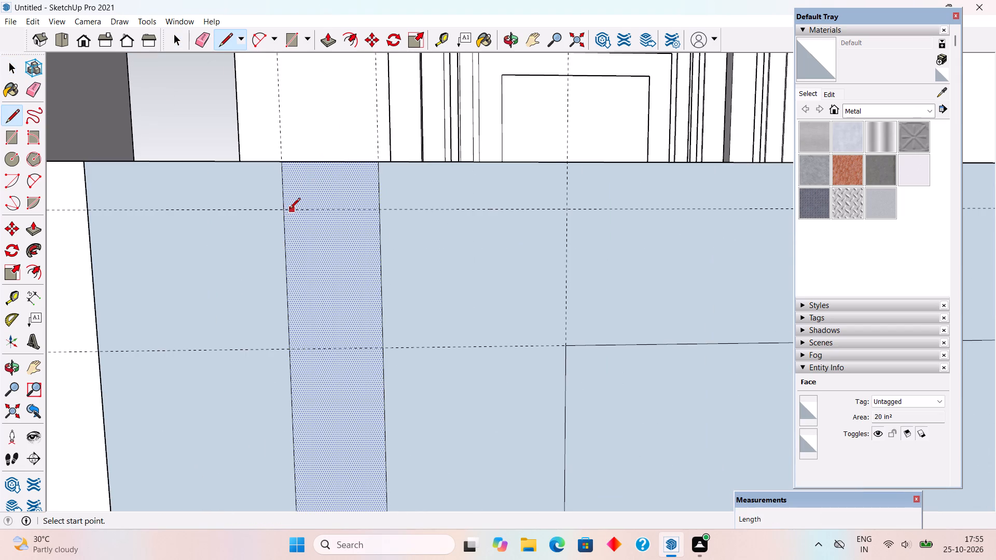
{"action": "left_click", "coordinate": [283, 208]}
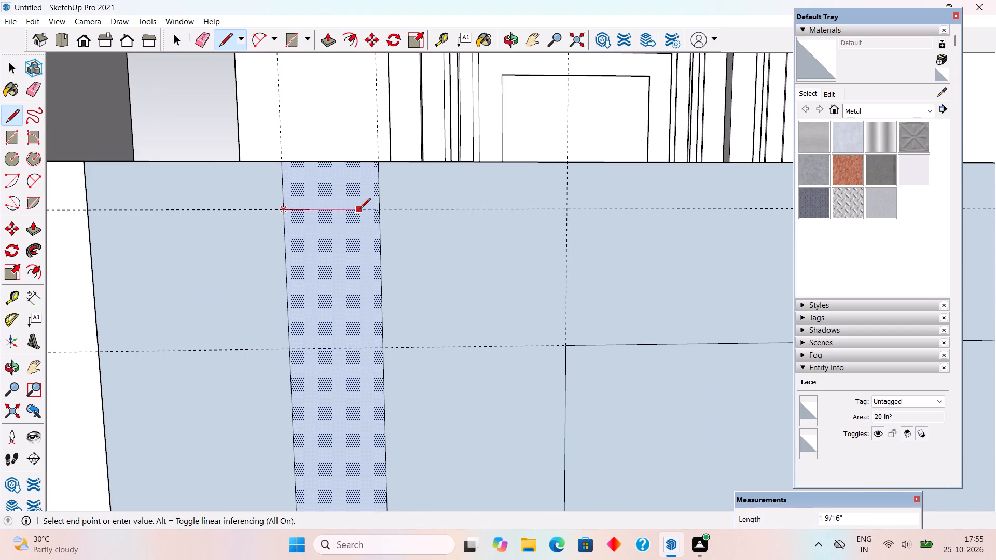
{"action": "left_click", "coordinate": [380, 211]}
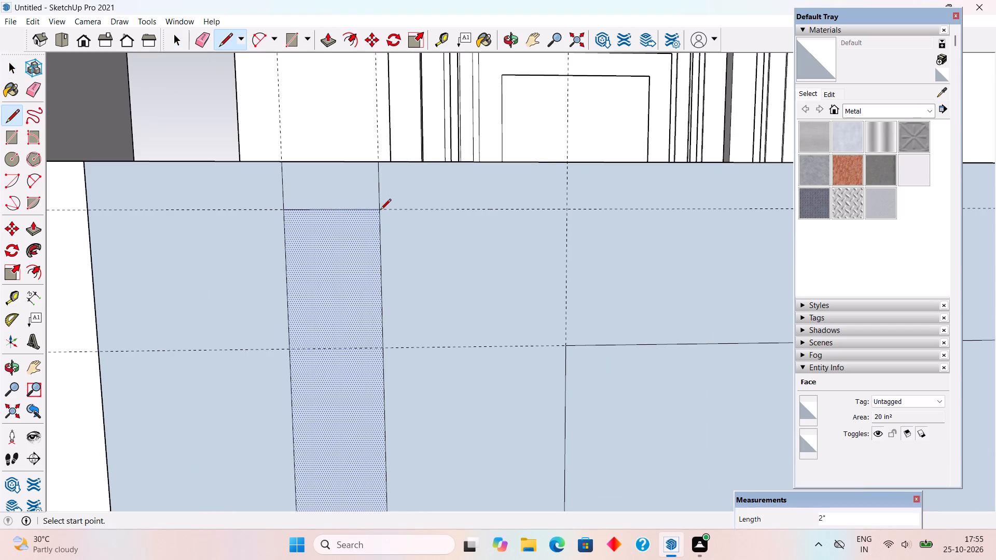
{"action": "key", "text": "Delete"}
Erase the leftover short edges in the left leaf's 1 in strips above and below the slots, along with the slots' vertical guides.
{"action": "scroll", "coordinate": [359, 223], "scroll_direction": "down", "scroll_amount": 9}
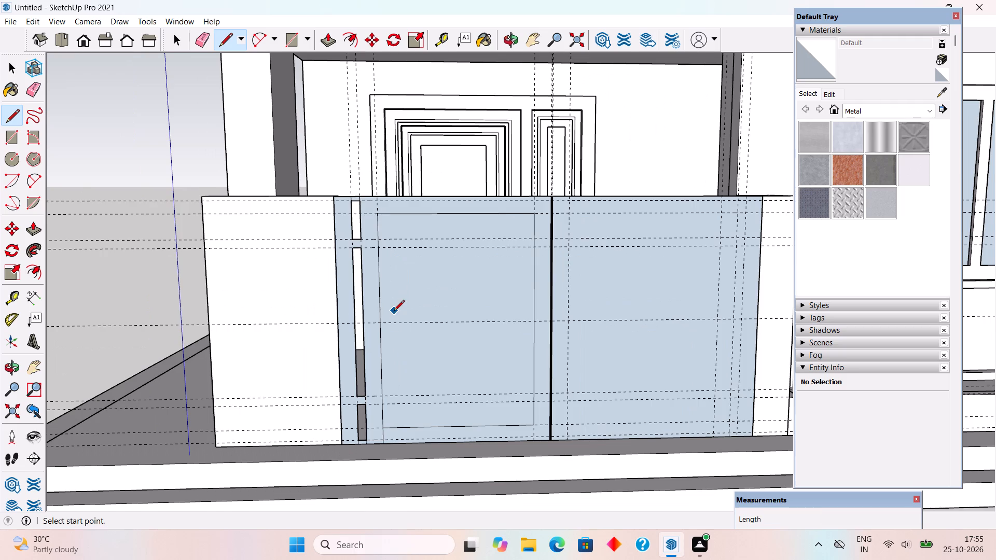
{"action": "scroll", "coordinate": [393, 315], "scroll_direction": "down", "scroll_amount": 1}
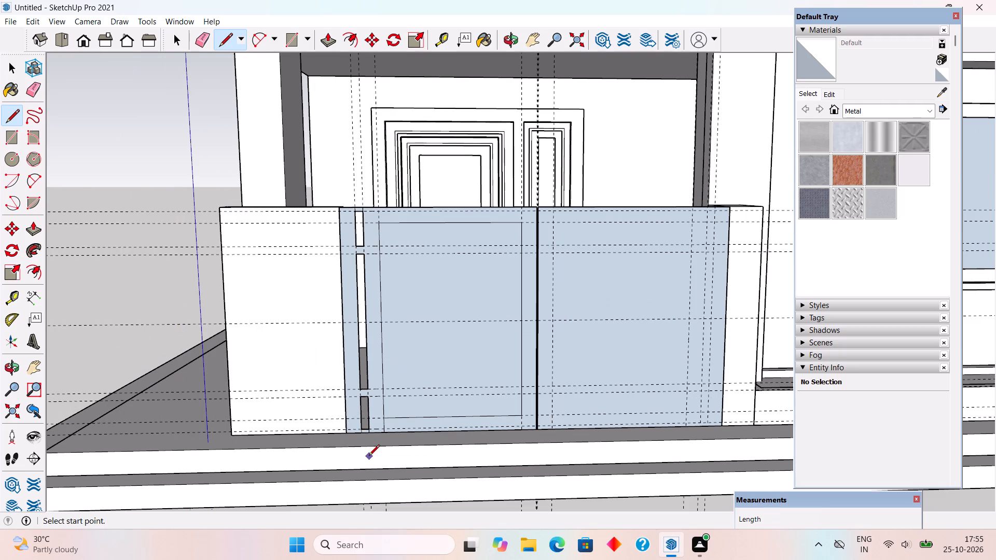
{"action": "key", "text": "space"}
{"action": "scroll", "coordinate": [369, 456], "scroll_direction": "up", "scroll_amount": 2}
{"action": "key", "text": "f"}
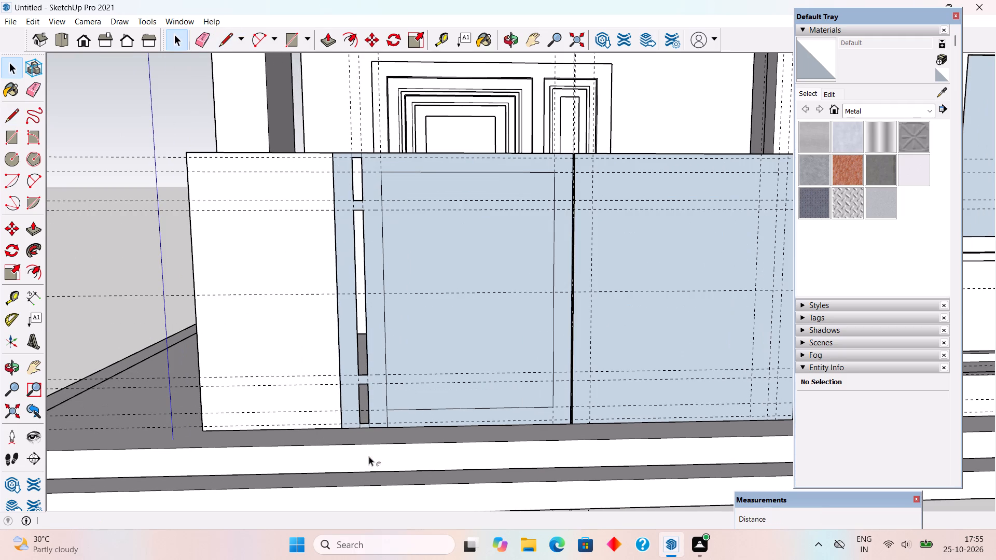
{"action": "key", "text": "e"}
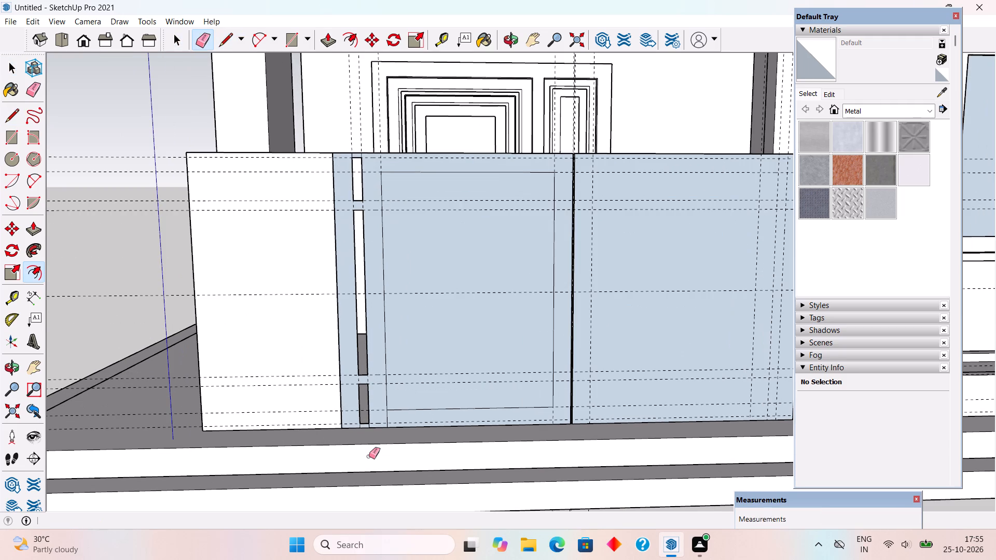
{"action": "scroll", "coordinate": [366, 429], "scroll_direction": "up", "scroll_amount": 9}
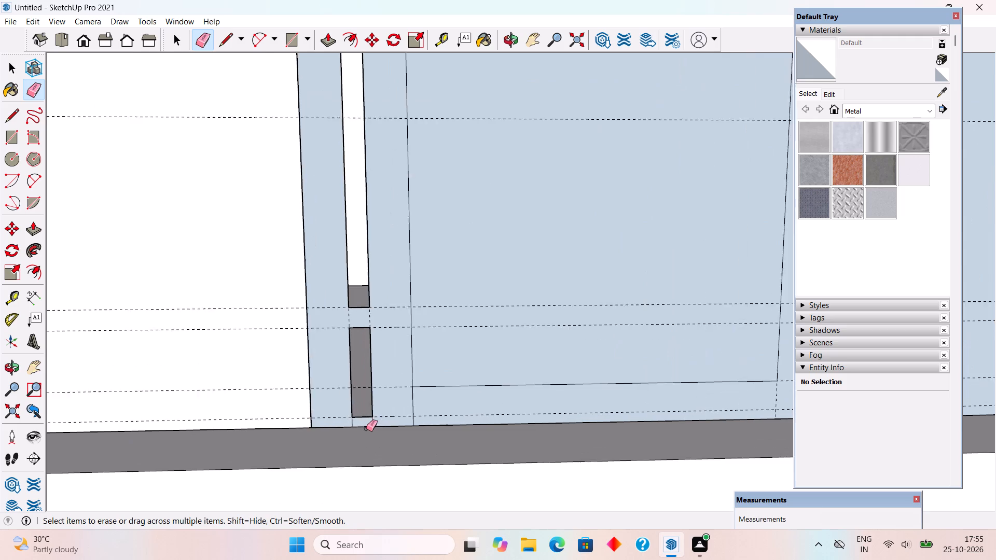
{"action": "scroll", "coordinate": [366, 429], "scroll_direction": "up", "scroll_amount": 3}
{"action": "left_click", "coordinate": [376, 421]}
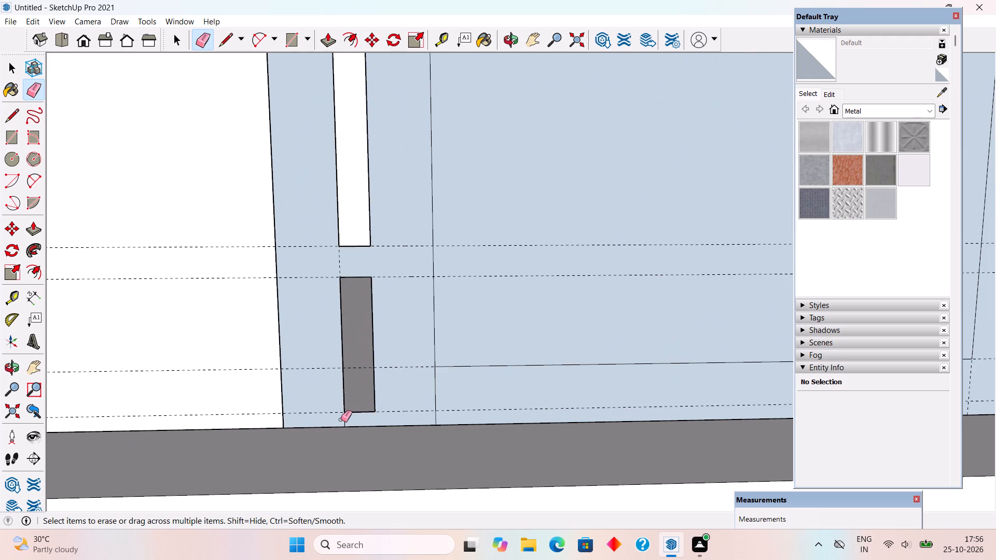
{"action": "left_click", "coordinate": [345, 421]}
{"action": "scroll", "coordinate": [342, 473], "scroll_direction": "down", "scroll_amount": 15}
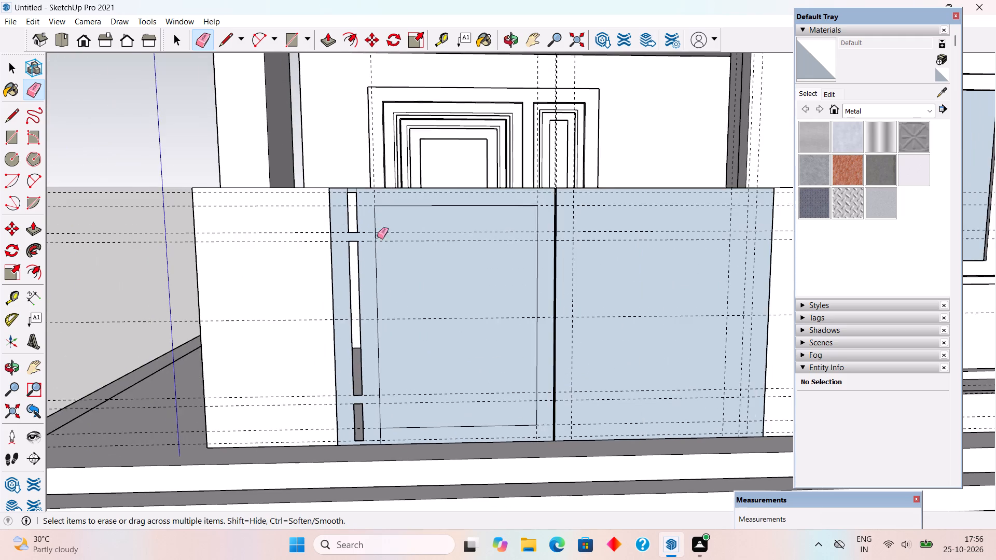
{"action": "scroll", "coordinate": [364, 187], "scroll_direction": "up", "scroll_amount": 7}
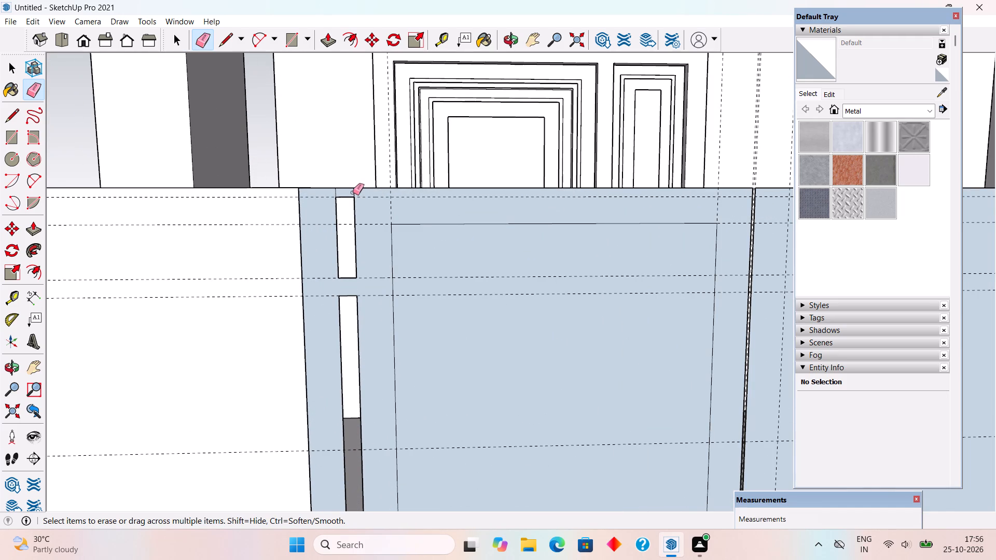
{"action": "left_click", "coordinate": [353, 192]}
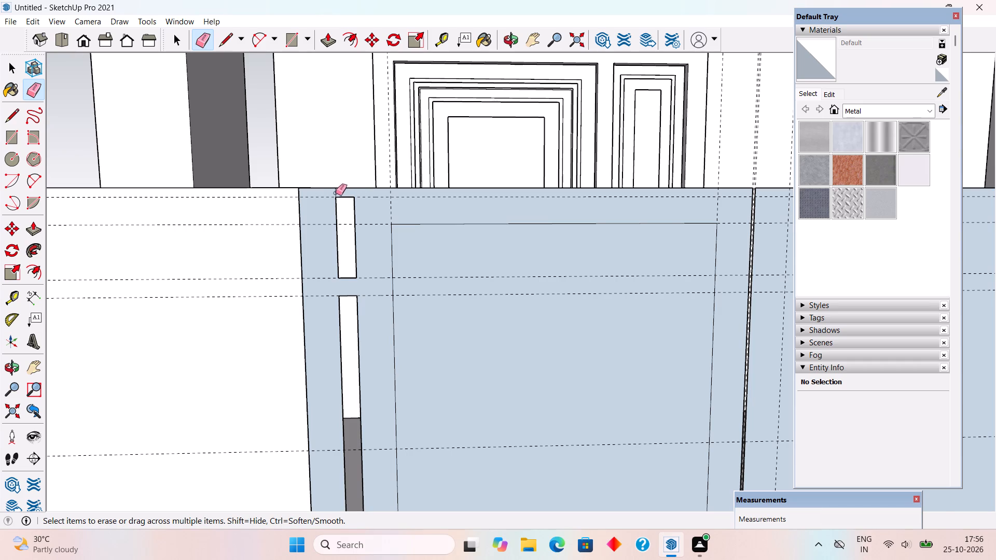
{"action": "left_click", "coordinate": [336, 193]}
Delete the large central panel face of the gate's left leaf.
{"action": "scroll", "coordinate": [234, 231], "scroll_direction": "down", "scroll_amount": 3}
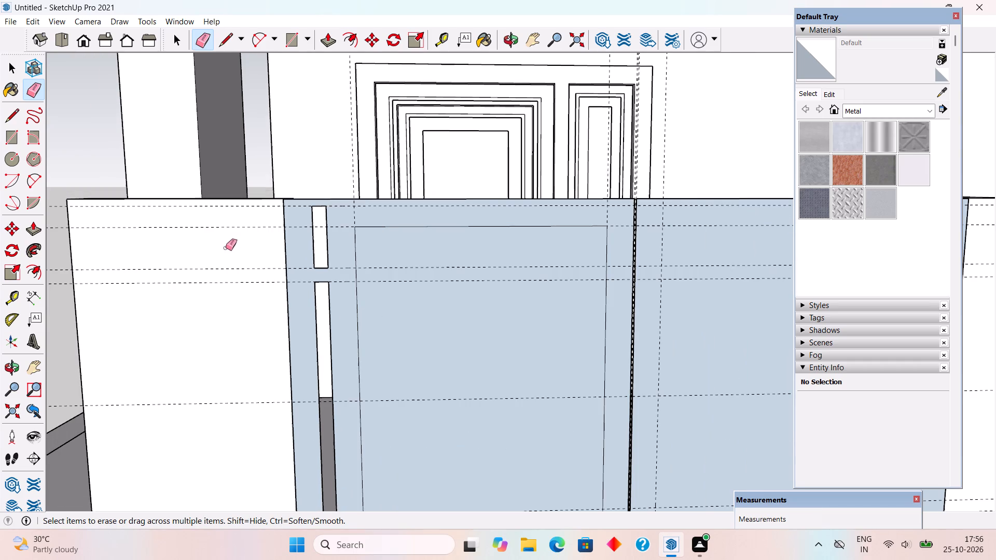
{"action": "key", "text": "space"}
{"action": "left_click", "coordinate": [500, 368]}
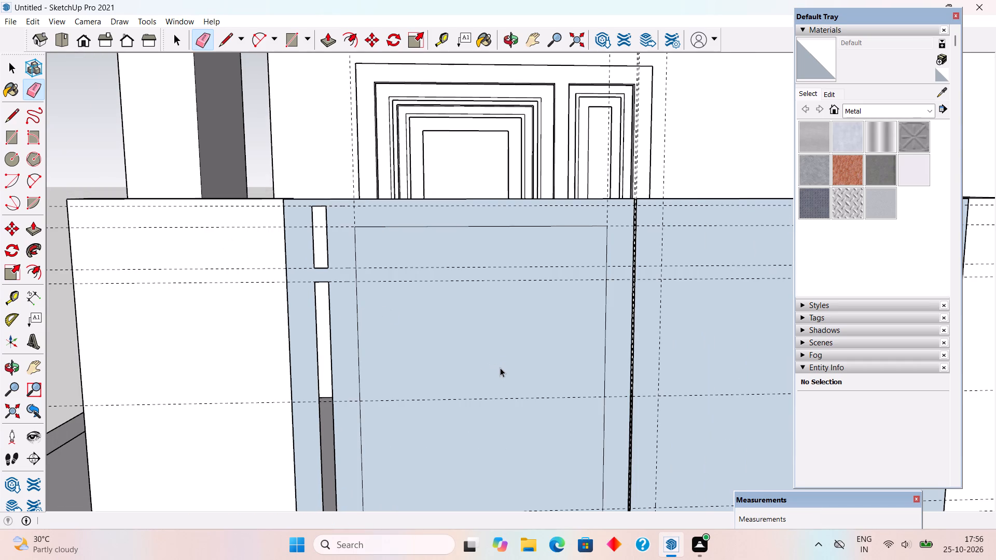
{"action": "key", "text": "Delete"}
Draw a panel rectangle about 4' 4" by 3' 7/8" on the gate's right leaf between the inner guide intersections.
{"action": "scroll", "coordinate": [481, 304], "scroll_direction": "down", "scroll_amount": 5}
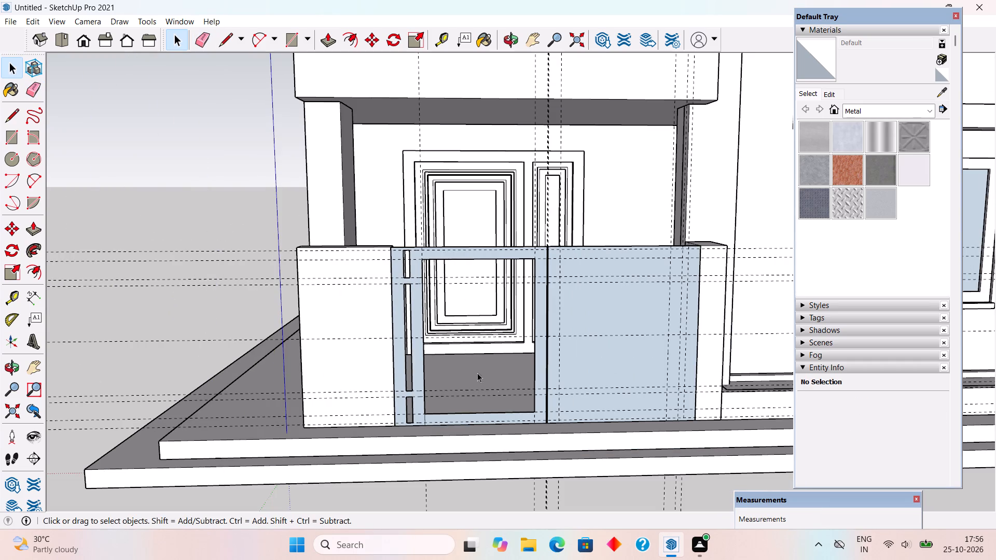
{"action": "scroll", "coordinate": [521, 409], "scroll_direction": "up", "scroll_amount": 4}
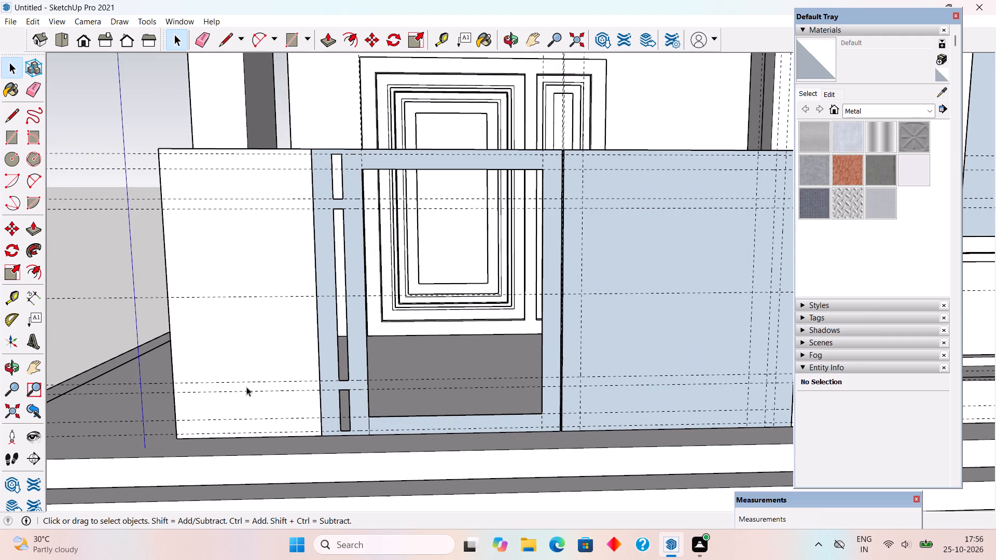
{"action": "scroll", "coordinate": [201, 368], "scroll_direction": "down", "scroll_amount": 2}
{"action": "scroll", "coordinate": [135, 316], "scroll_direction": "down", "scroll_amount": 1}
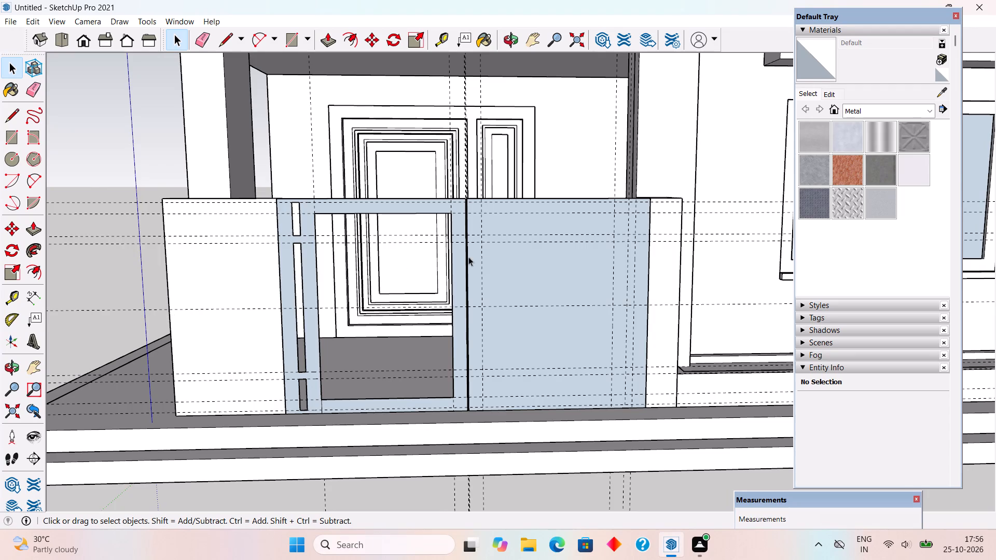
{"action": "scroll", "coordinate": [517, 261], "scroll_direction": "up", "scroll_amount": 1}
{"action": "scroll", "coordinate": [608, 339], "scroll_direction": "up", "scroll_amount": 1}
{"action": "scroll", "coordinate": [701, 475], "scroll_direction": "up", "scroll_amount": 1}
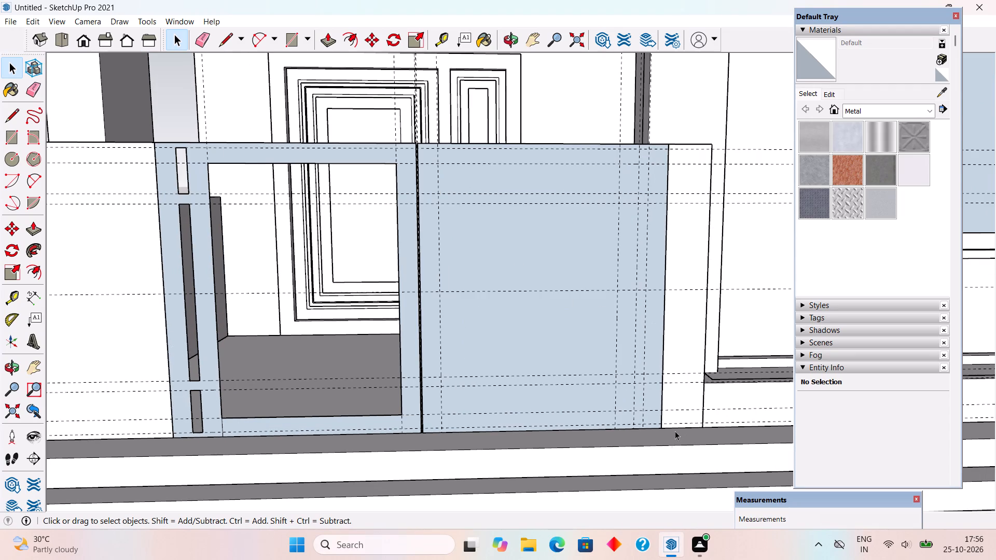
{"action": "middle_click_drag", "start_coordinate": [671, 444], "coordinate": [690, 419]}
{"action": "key", "text": "r"}
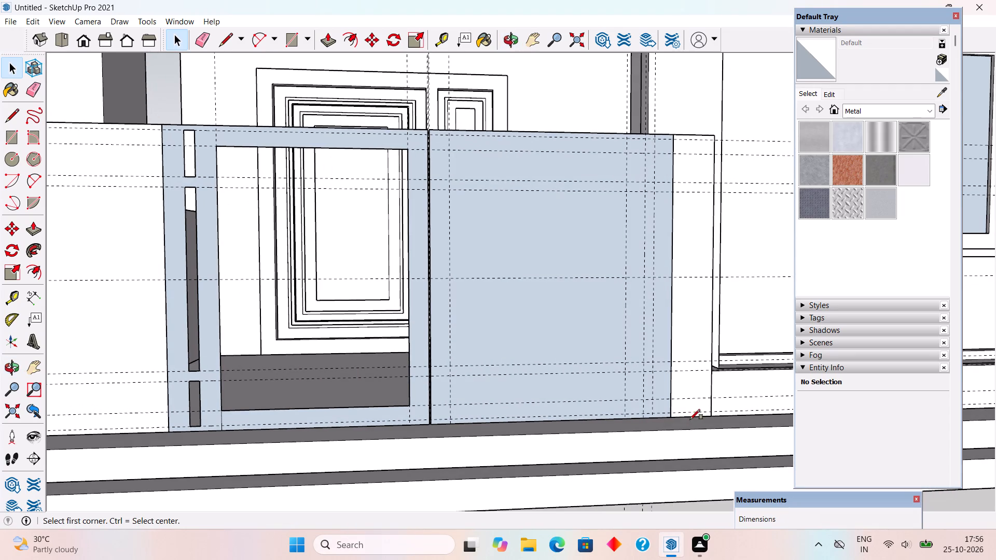
{"action": "left_click", "coordinate": [451, 151]}
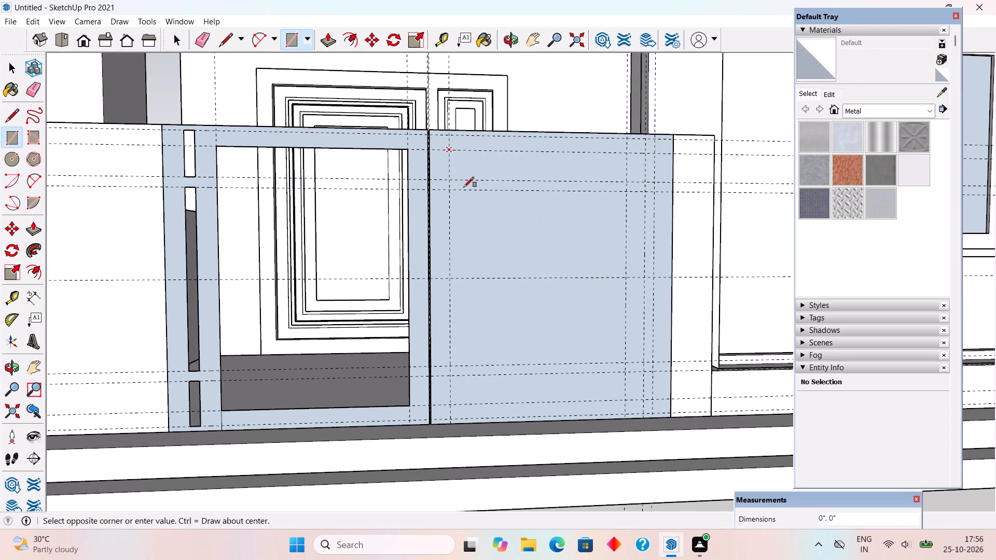
{"action": "left_click", "coordinate": [624, 400]}
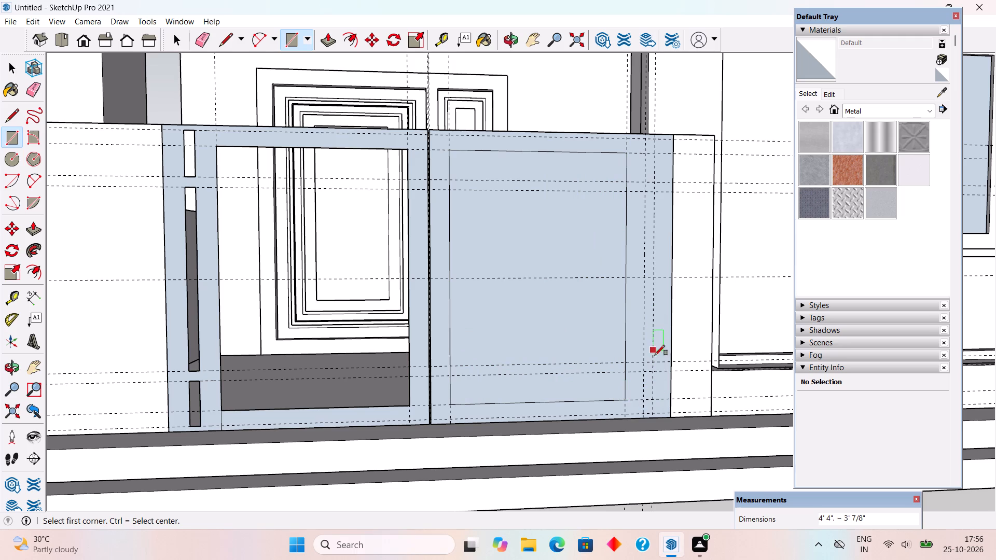
Outline three 2 in wide slots near the right leaf's outer edge: 9 in tall at the bottom and top, 3 ft tall in the middle.
{"action": "left_click", "coordinate": [647, 412]}
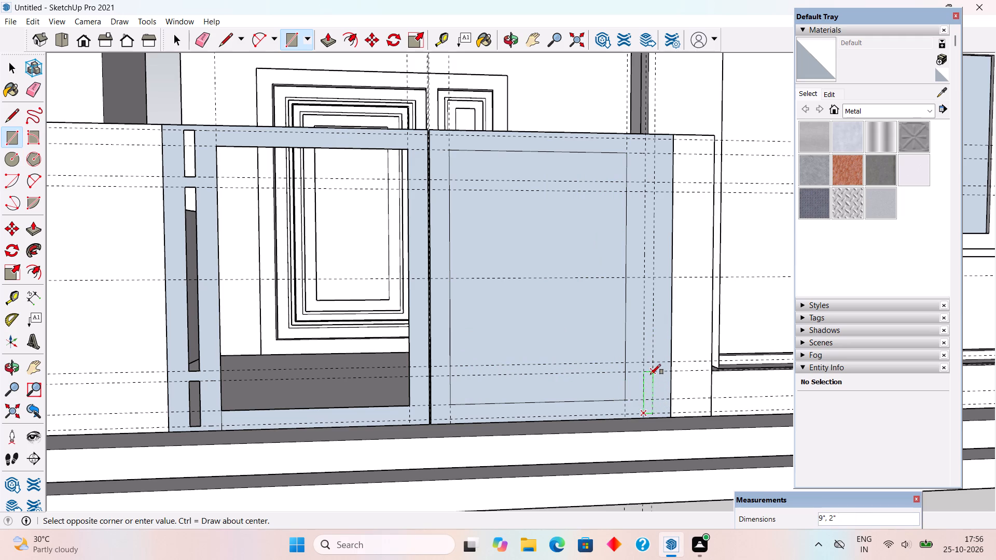
{"action": "left_click", "coordinate": [655, 372]}
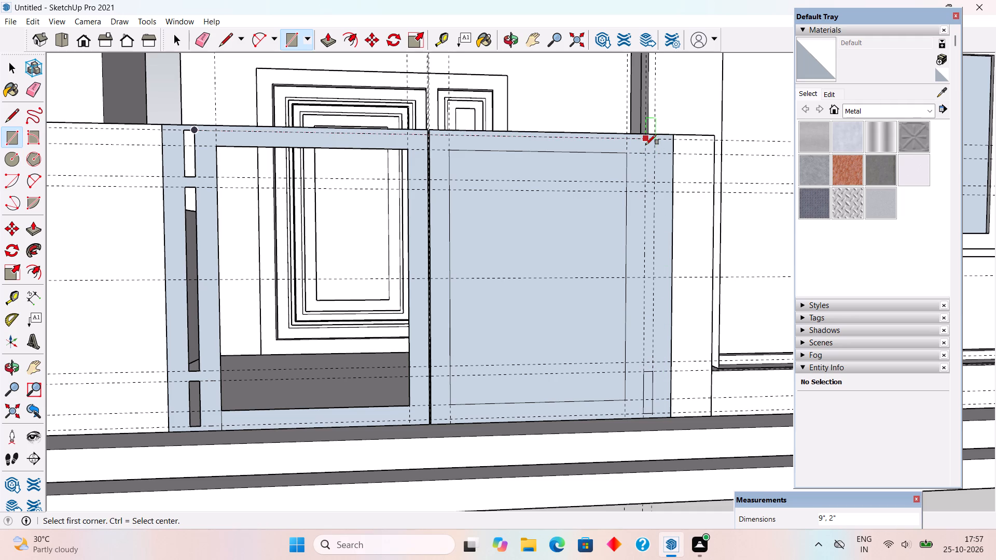
{"action": "scroll", "coordinate": [646, 143], "scroll_direction": "up", "scroll_amount": 2}
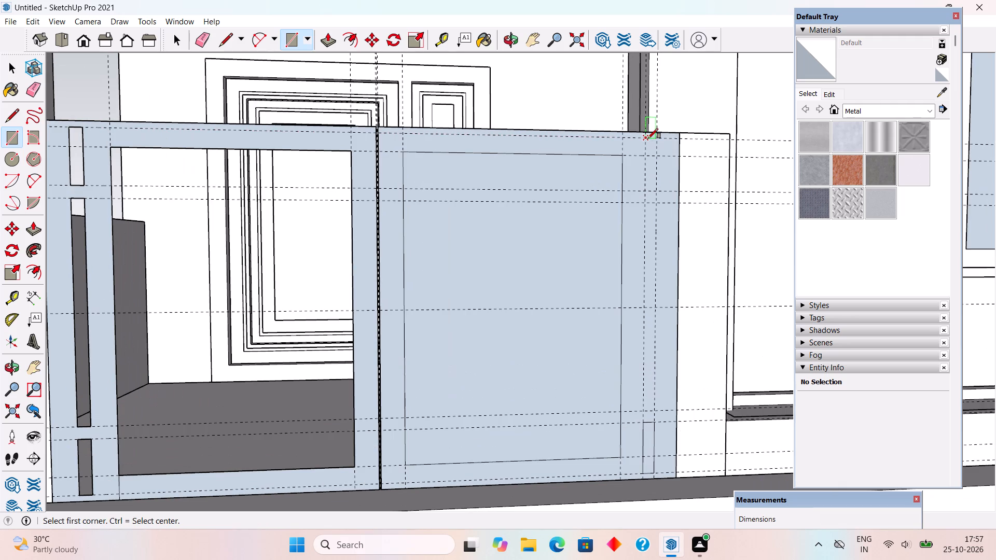
{"action": "left_click", "coordinate": [648, 138]}
{"action": "left_click", "coordinate": [659, 189]}
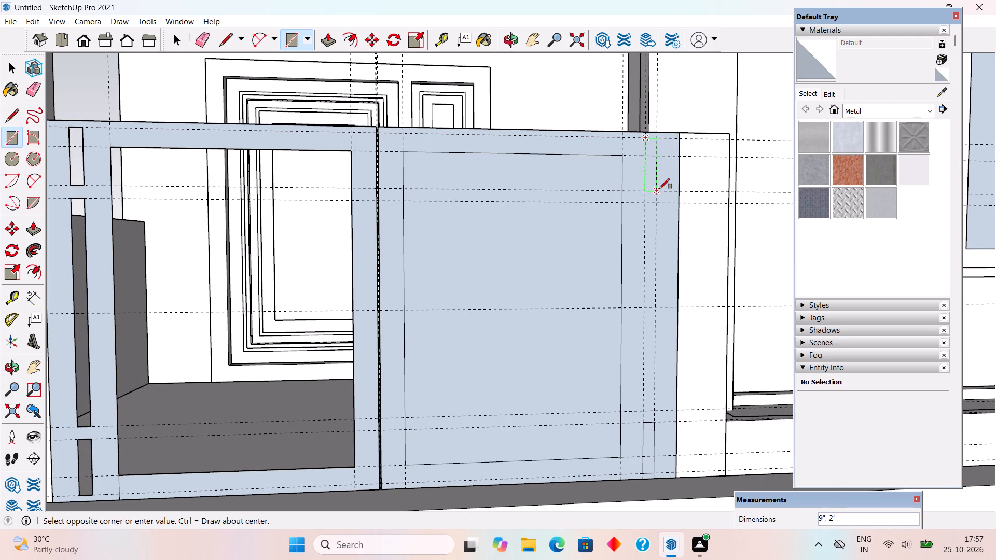
{"action": "left_click", "coordinate": [648, 204]}
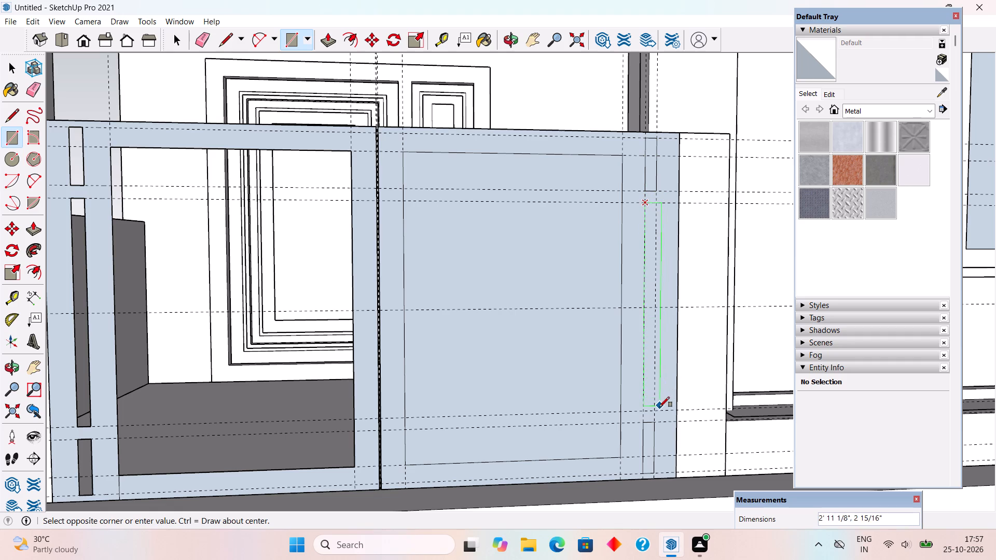
{"action": "left_click", "coordinate": [656, 409]}
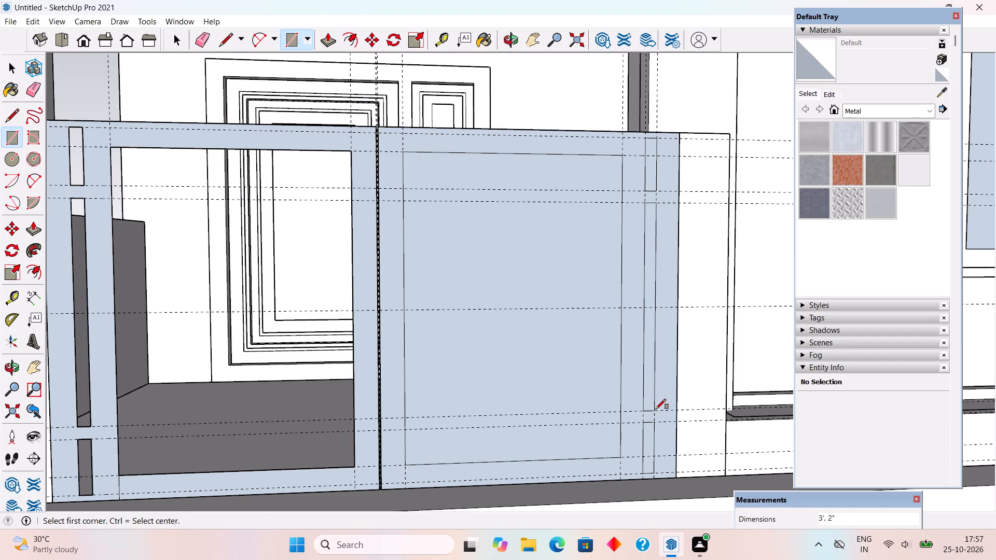
Delete the faces of the three slots and of the large central panel on the gate's right leaf.
{"action": "key", "text": "space"}
{"action": "left_click", "coordinate": [629, 369]}
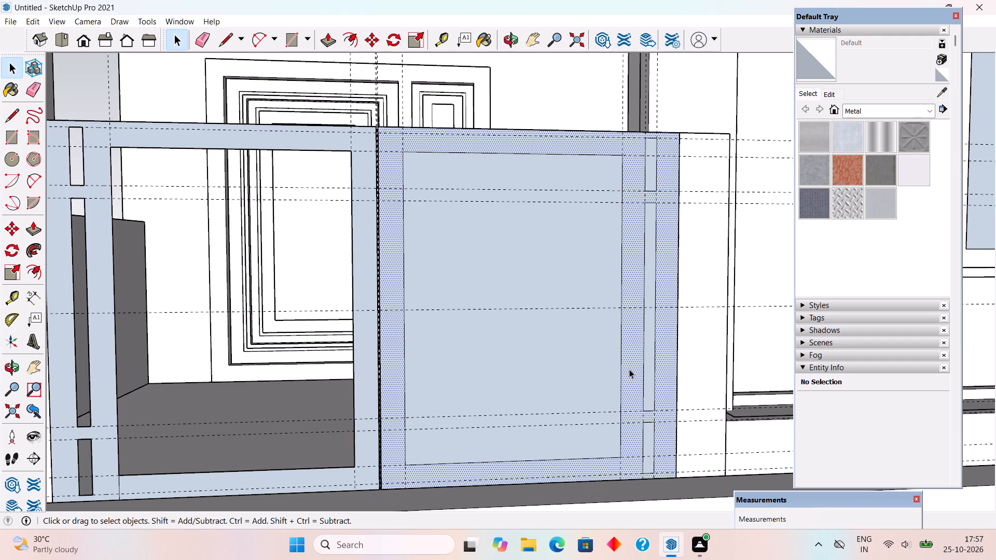
{"action": "left_click", "coordinate": [651, 333]}
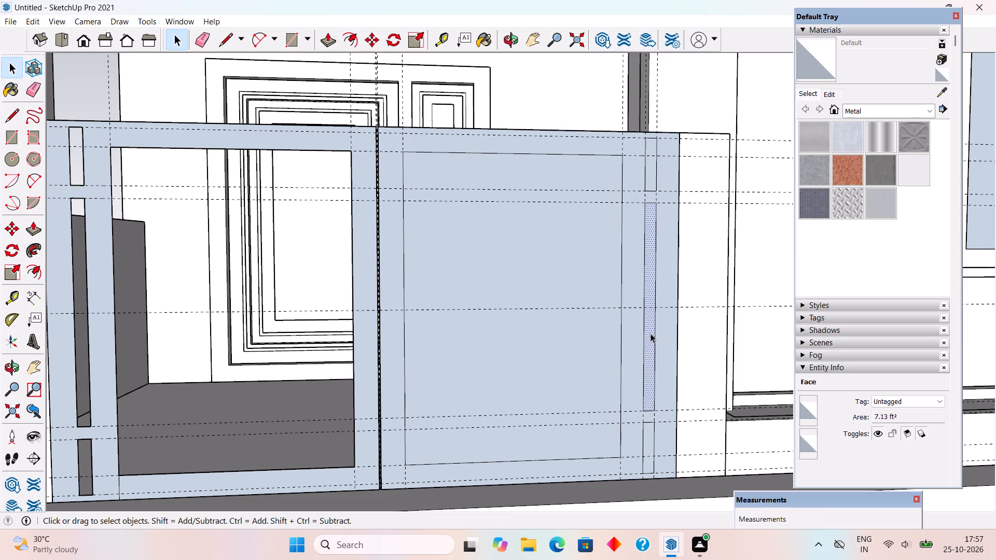
{"action": "key", "text": "Delete"}
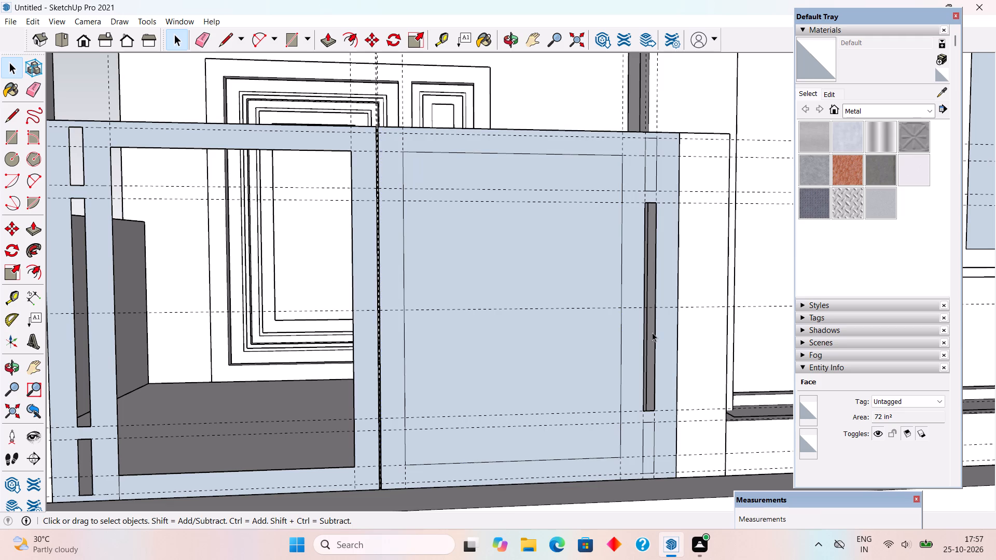
{"action": "left_click", "coordinate": [649, 170]}
{"action": "key", "text": "Delete"}
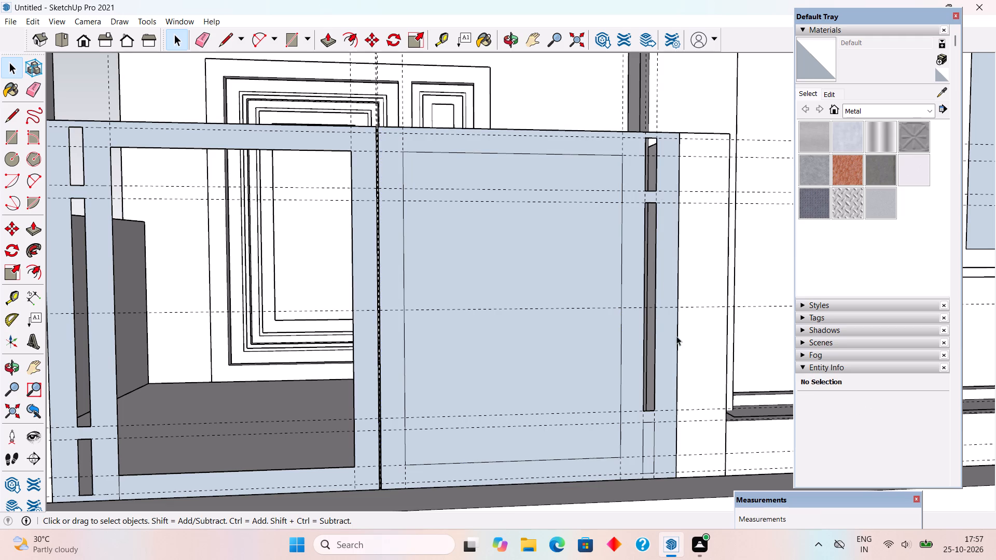
{"action": "left_click", "coordinate": [648, 438]}
{"action": "key", "text": "Delete"}
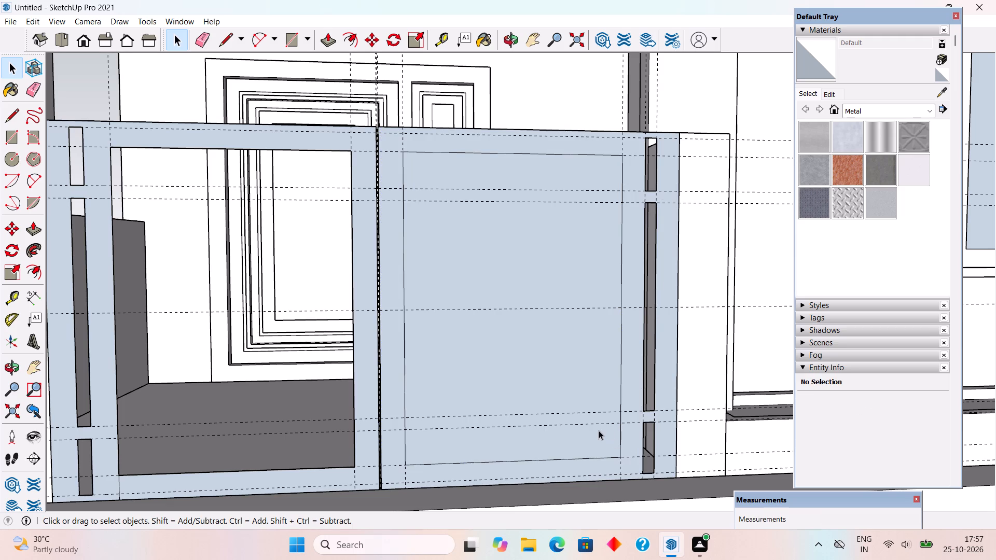
{"action": "left_click", "coordinate": [599, 432]}
{"action": "key", "text": "Delete"}
{"action": "scroll", "coordinate": [599, 432], "scroll_direction": "down", "scroll_amount": 4}
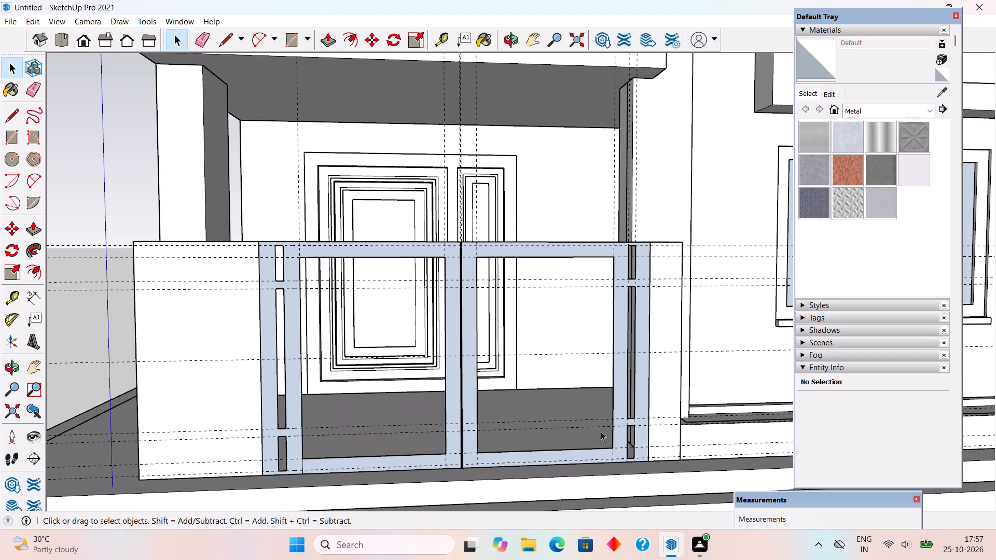
{"action": "middle_click_drag", "start_coordinate": [614, 455], "coordinate": [628, 470]}
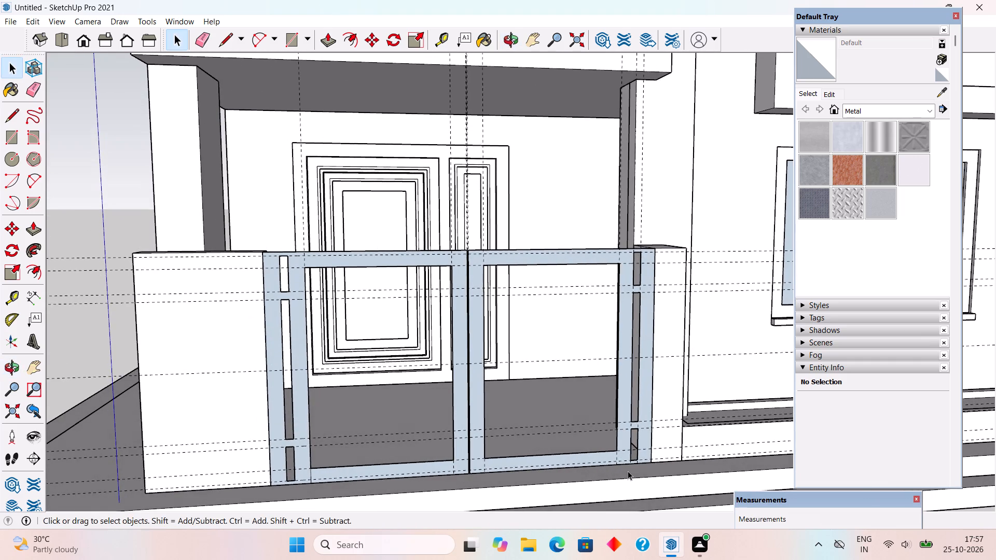
Extrude the face of the gate's right leaf by 3 in.
{"action": "key", "text": "p"}
{"action": "left_click", "coordinate": [651, 435]}
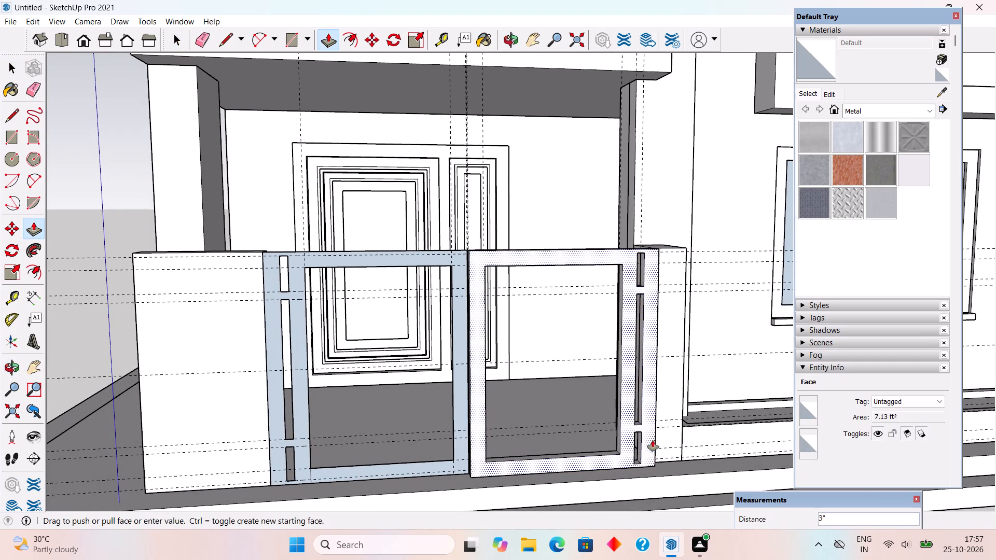
{"action": "key", "text": "3"}
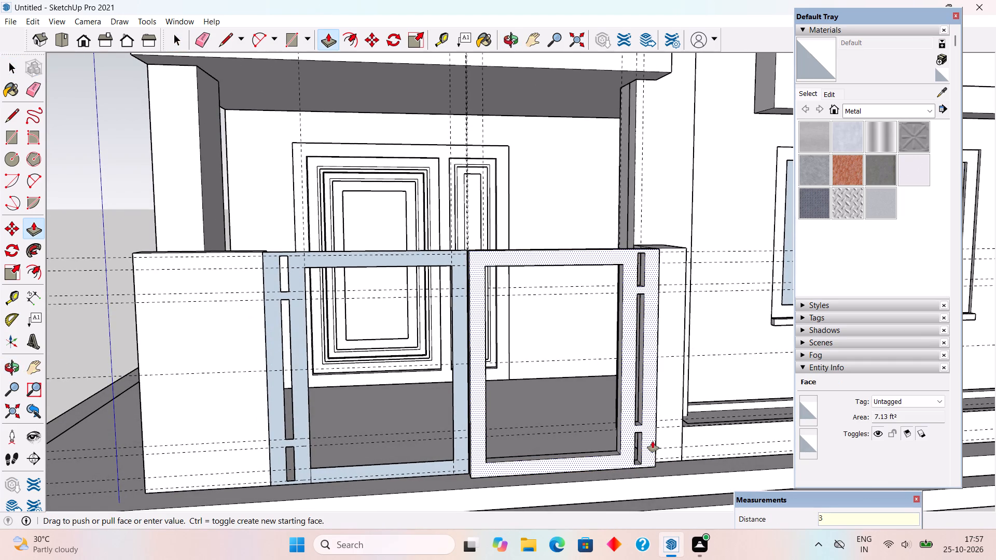
{"action": "key", "text": "shift+quotedbl"}
{"action": "key", "text": "Return"}
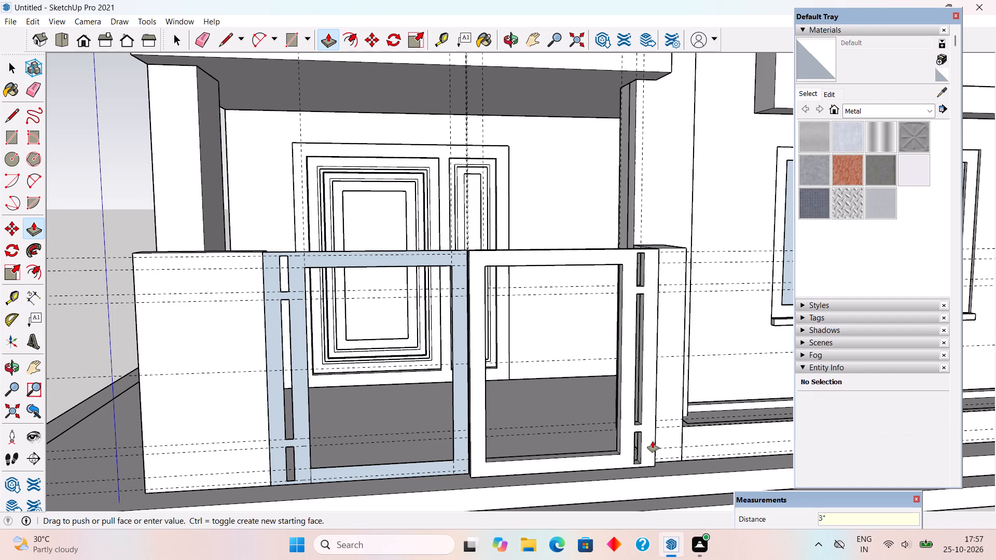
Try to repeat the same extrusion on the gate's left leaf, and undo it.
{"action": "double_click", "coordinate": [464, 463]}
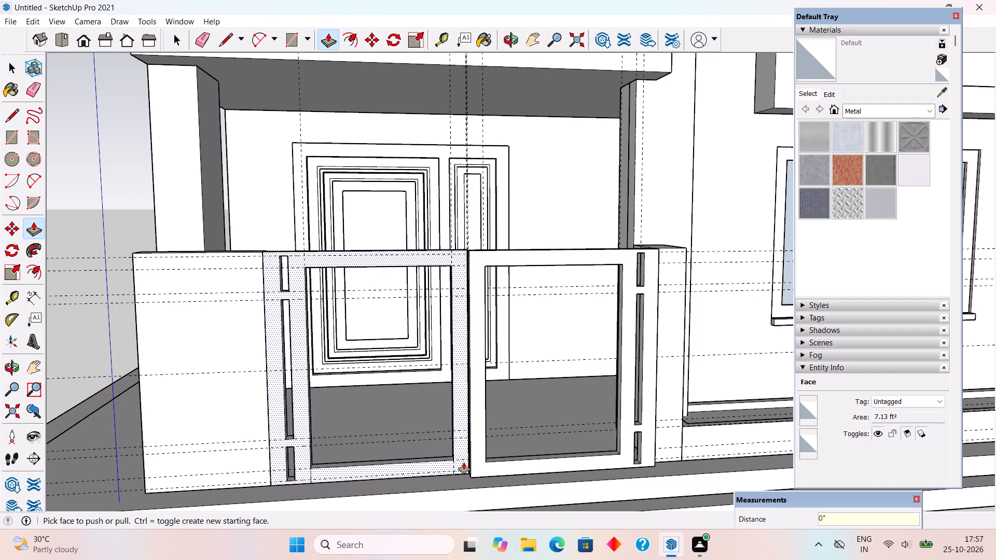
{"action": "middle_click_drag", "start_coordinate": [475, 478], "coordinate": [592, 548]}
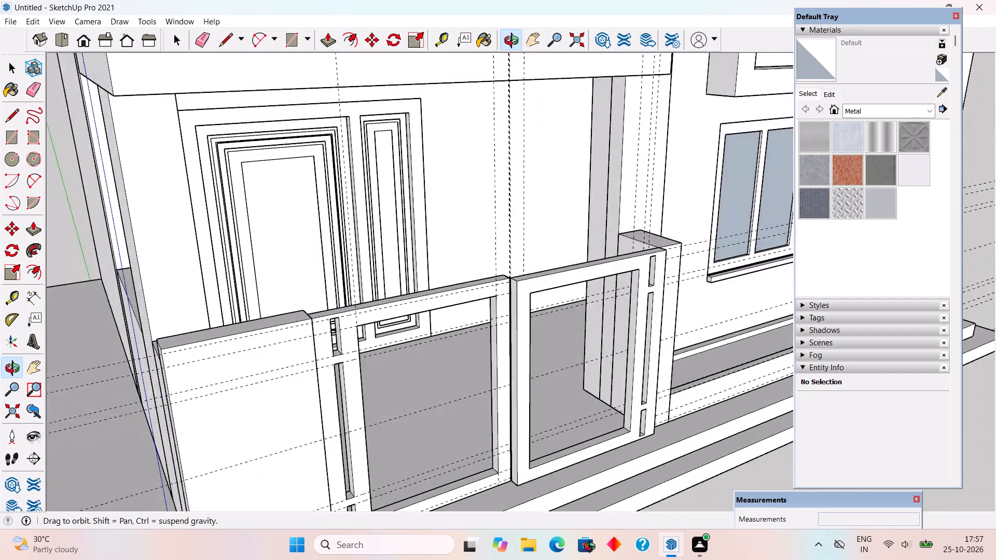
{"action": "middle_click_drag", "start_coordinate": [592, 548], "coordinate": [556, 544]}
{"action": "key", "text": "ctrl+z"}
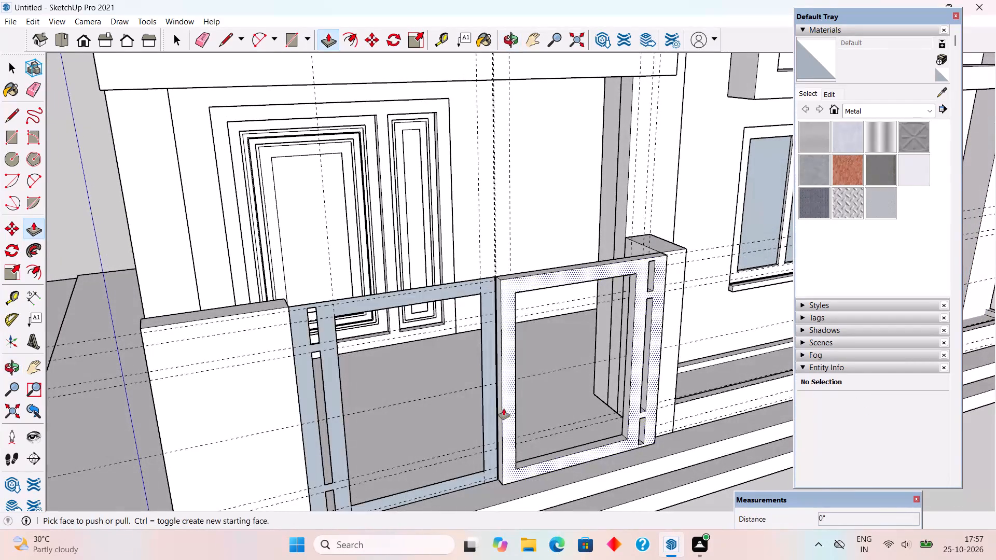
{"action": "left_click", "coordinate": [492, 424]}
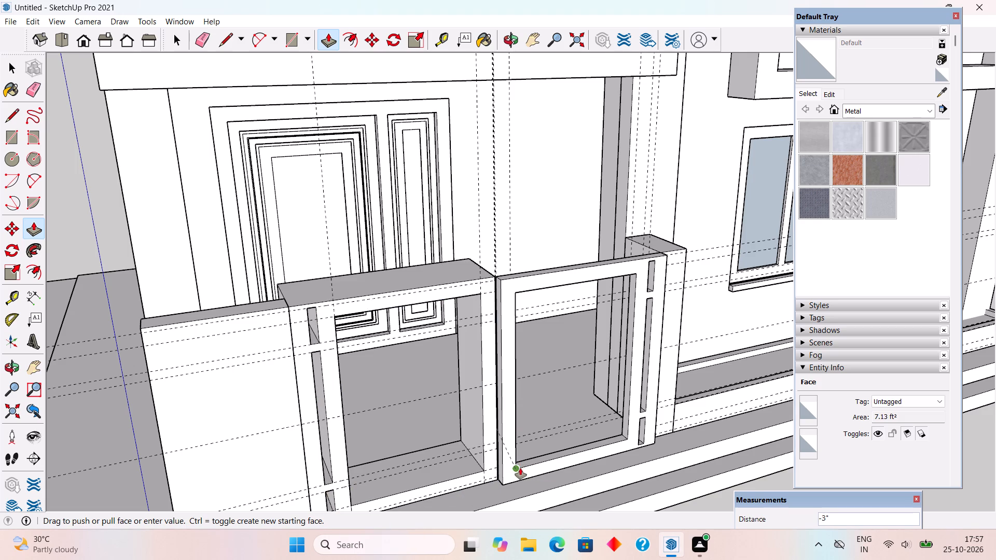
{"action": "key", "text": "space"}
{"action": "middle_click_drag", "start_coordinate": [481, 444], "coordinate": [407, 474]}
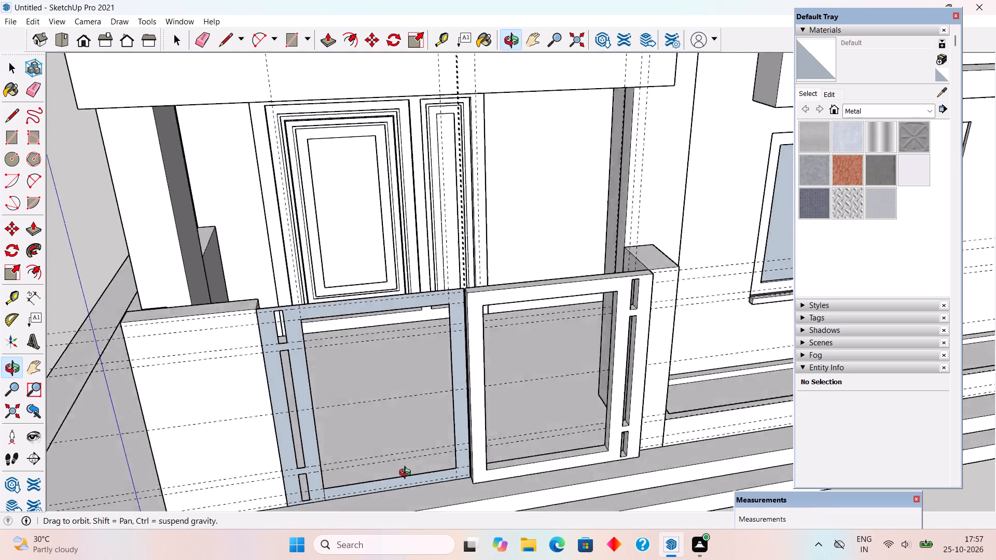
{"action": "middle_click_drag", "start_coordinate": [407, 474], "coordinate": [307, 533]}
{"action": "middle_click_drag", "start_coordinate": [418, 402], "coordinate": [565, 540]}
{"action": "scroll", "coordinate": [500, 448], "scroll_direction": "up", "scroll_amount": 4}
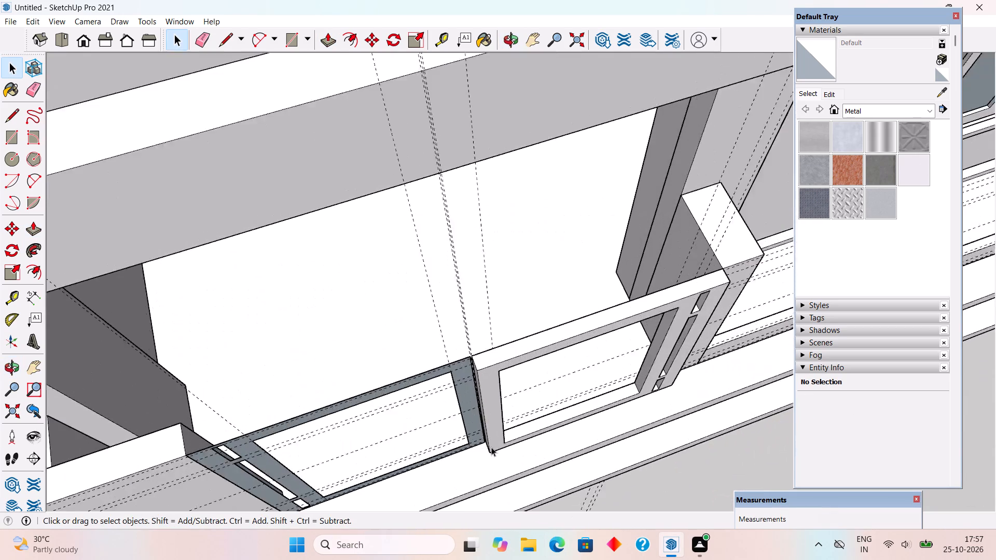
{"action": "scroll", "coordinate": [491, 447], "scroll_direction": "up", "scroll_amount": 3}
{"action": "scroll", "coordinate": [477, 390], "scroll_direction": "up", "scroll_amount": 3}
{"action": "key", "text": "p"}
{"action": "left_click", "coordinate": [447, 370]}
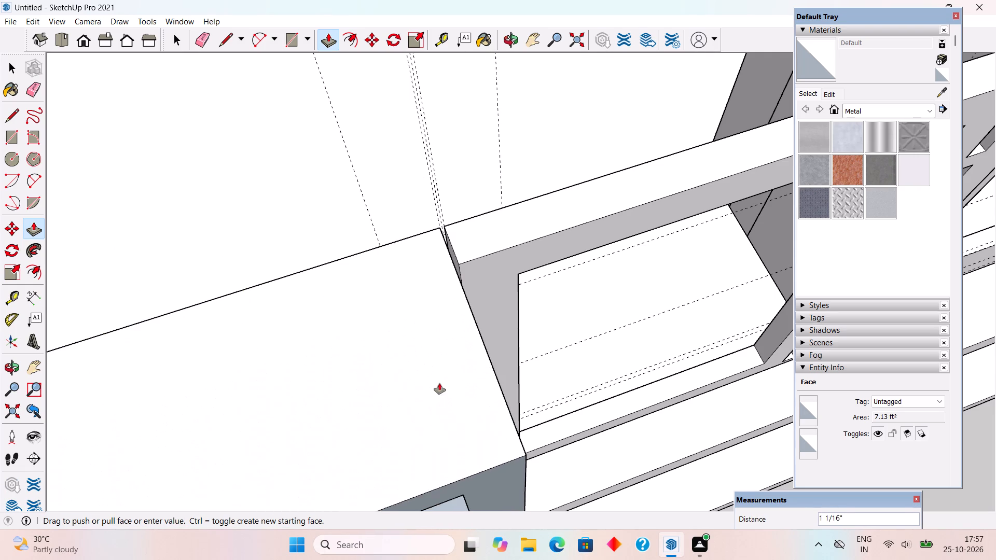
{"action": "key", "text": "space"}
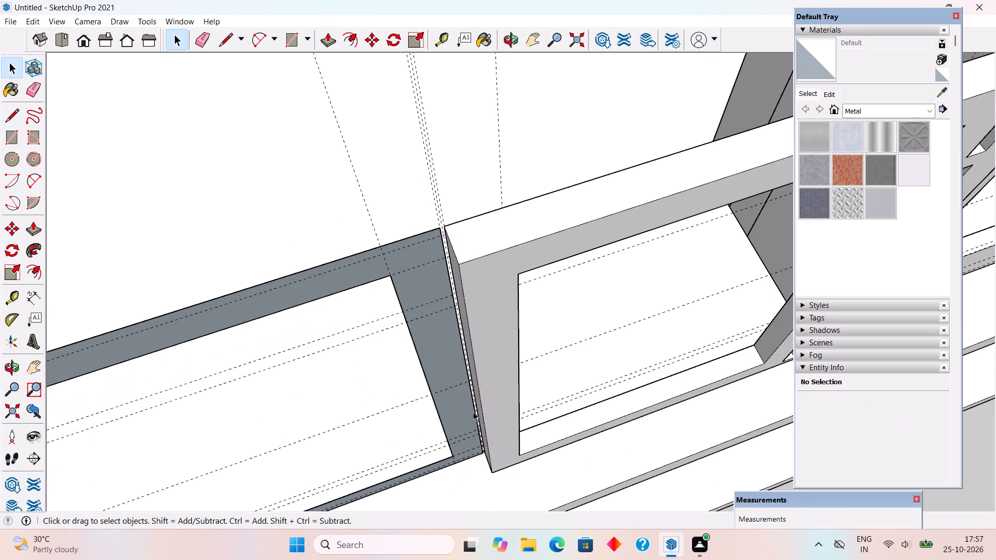
Extrude the face of the gate's left leaf by 3 in.
{"action": "scroll", "coordinate": [465, 365], "scroll_direction": "down", "scroll_amount": 9}
{"action": "middle_click_drag", "start_coordinate": [470, 333], "coordinate": [481, 229]}
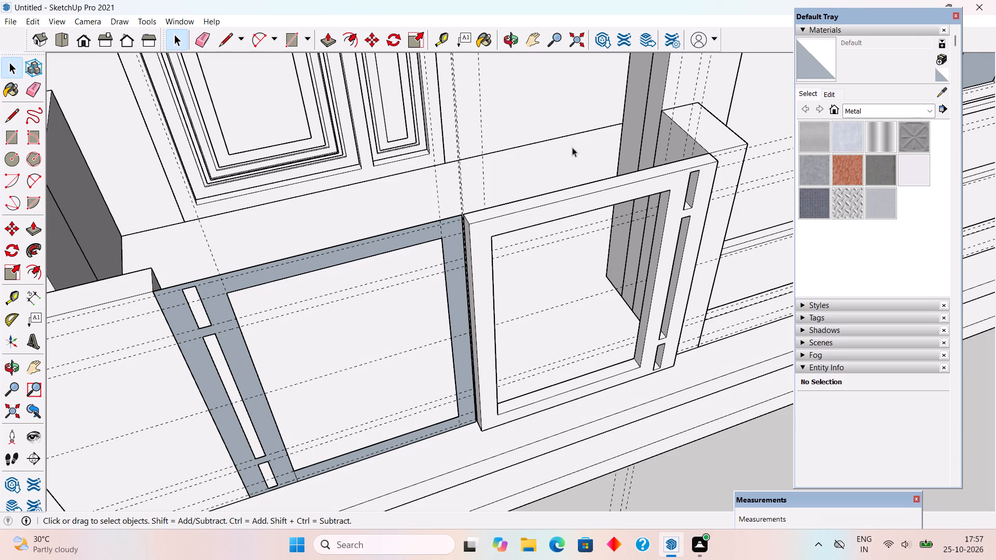
{"action": "key", "text": "p"}
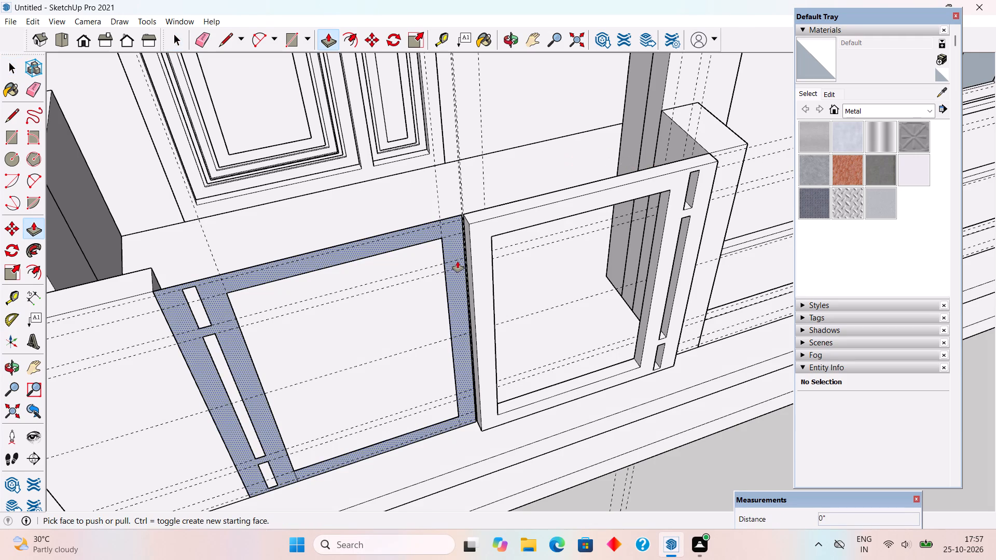
{"action": "left_click", "coordinate": [458, 261]}
{"action": "type", "text": "3\""}
{"action": "key", "text": "Return"}
{"action": "key", "text": "space"}
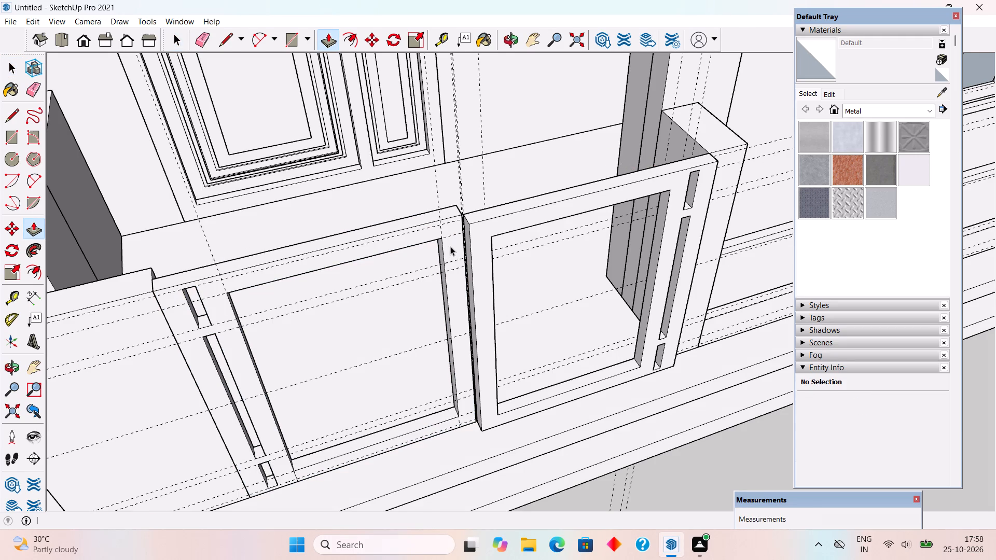
Turn the connected geometry of the left gate leaf and of the right gate leaf into two separate groups.
{"action": "double_click", "coordinate": [450, 246]}
{"action": "left_click", "coordinate": [450, 246]}
{"action": "right_click", "coordinate": [450, 246]}
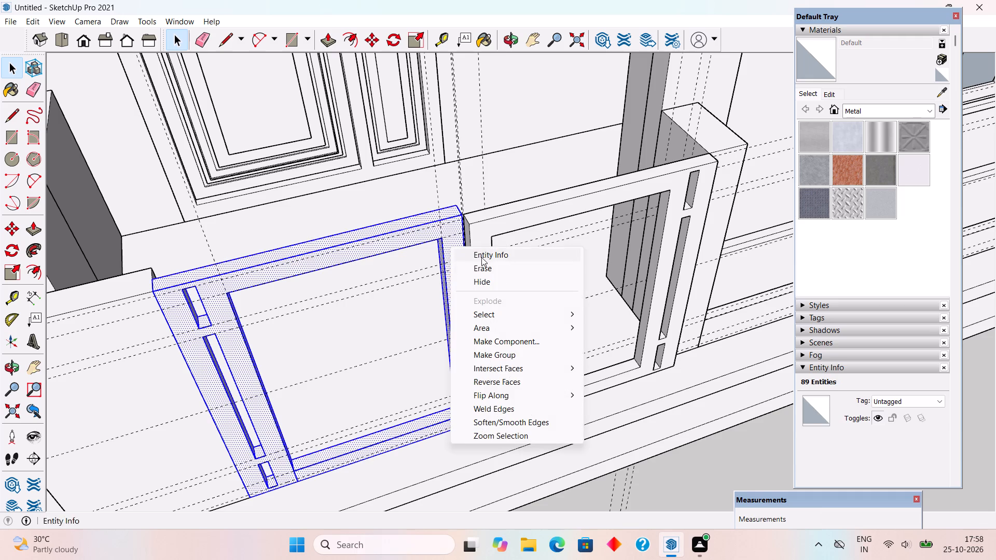
{"action": "left_click", "coordinate": [510, 356]}
{"action": "triple_click", "coordinate": [481, 225]}
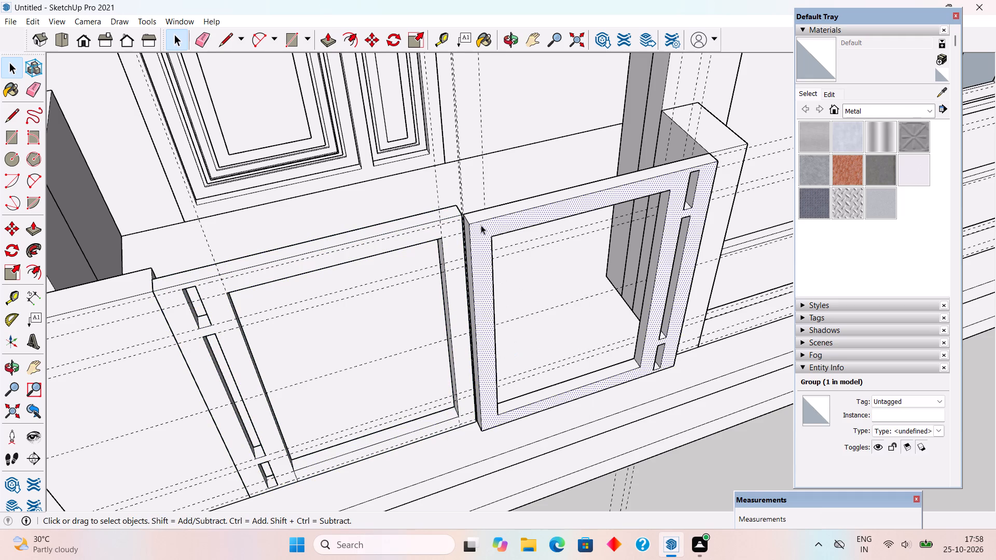
{"action": "right_click", "coordinate": [481, 225]}
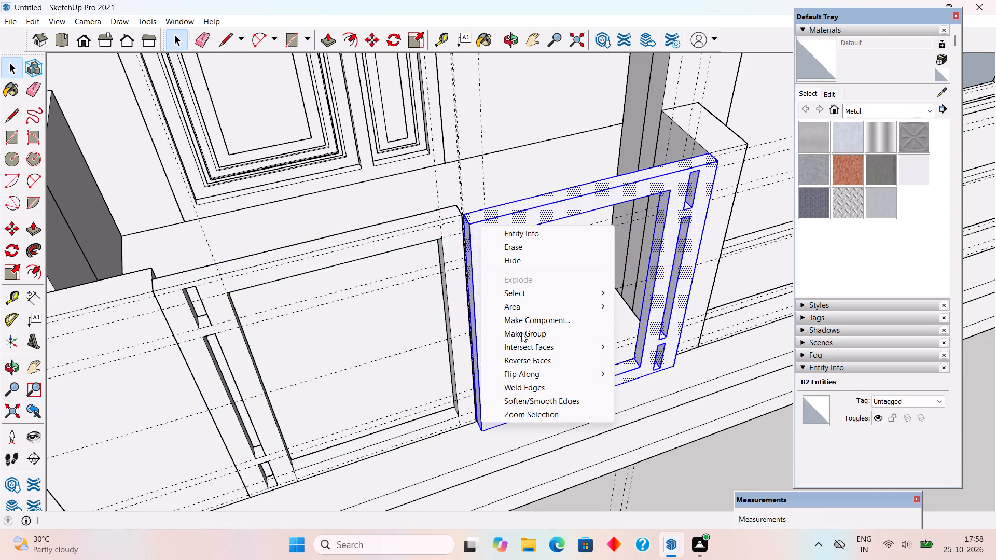
{"action": "left_click", "coordinate": [521, 333]}
Move the right leaf group back 3 in from its lower outer corner to line up with the left leaf.
{"action": "middle_click_drag", "start_coordinate": [575, 378], "coordinate": [676, 333]}
{"action": "scroll", "coordinate": [694, 327], "scroll_direction": "up", "scroll_amount": 2}
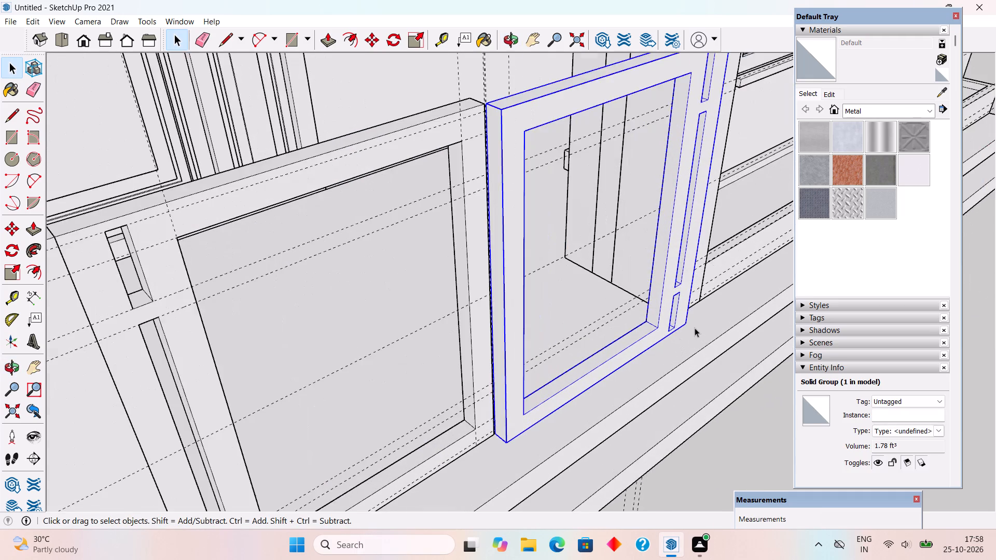
{"action": "scroll", "coordinate": [695, 328], "scroll_direction": "up", "scroll_amount": 2}
{"action": "key", "text": "m"}
{"action": "left_click", "coordinate": [683, 323]}
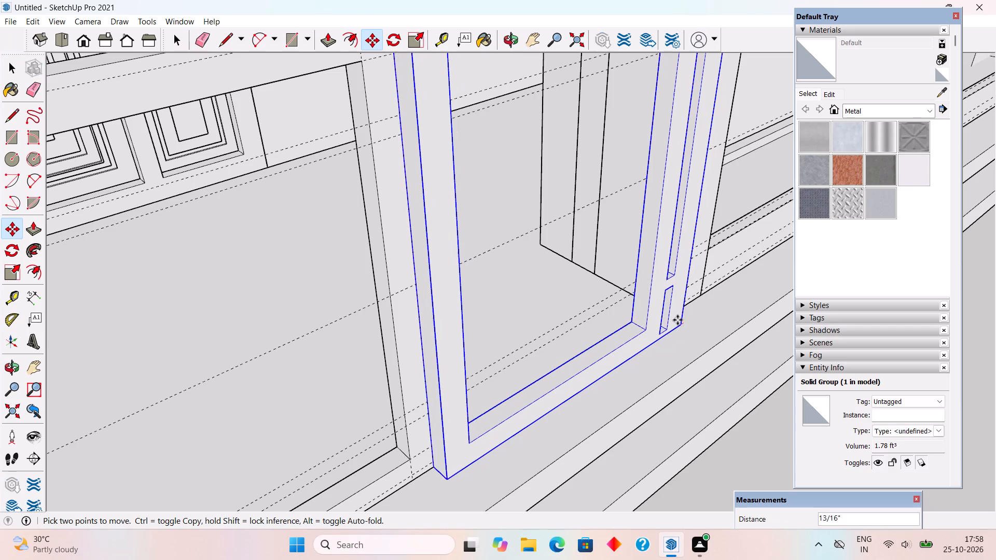
{"action": "left_click", "coordinate": [668, 314]}
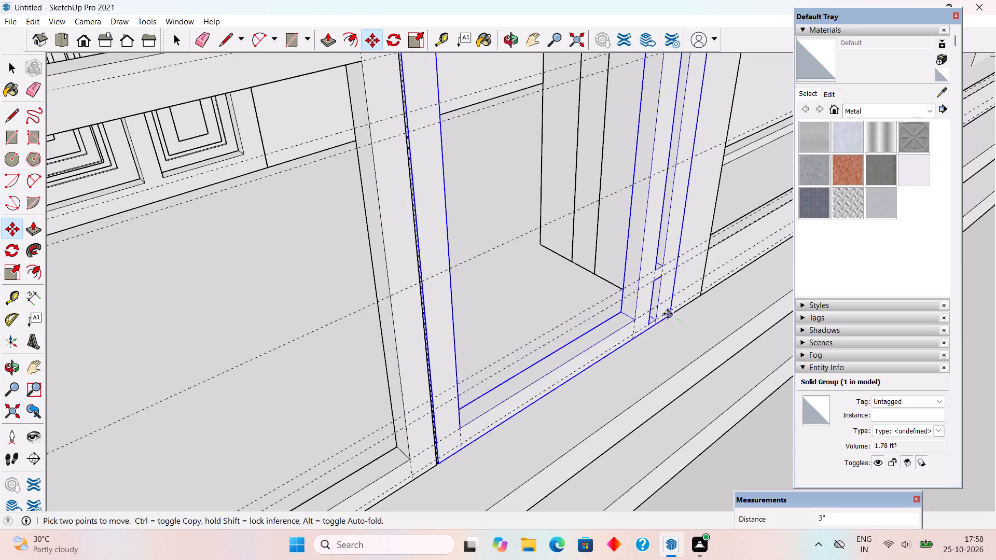
{"action": "key", "text": "space"}
{"action": "scroll", "coordinate": [668, 314], "scroll_direction": "down", "scroll_amount": 10}
{"action": "left_click", "coordinate": [708, 377]}
Delete all construction guides from the model.
{"action": "middle_click_drag", "start_coordinate": [693, 336], "coordinate": [681, 321]}
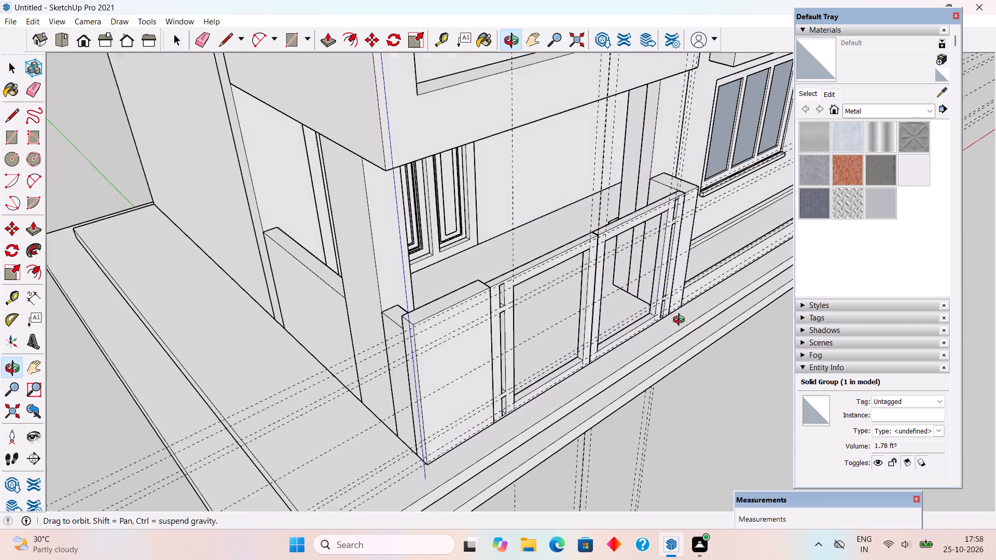
{"action": "middle_click_drag", "start_coordinate": [681, 321], "coordinate": [510, 188]}
{"action": "scroll", "coordinate": [490, 201], "scroll_direction": "up", "scroll_amount": 2}
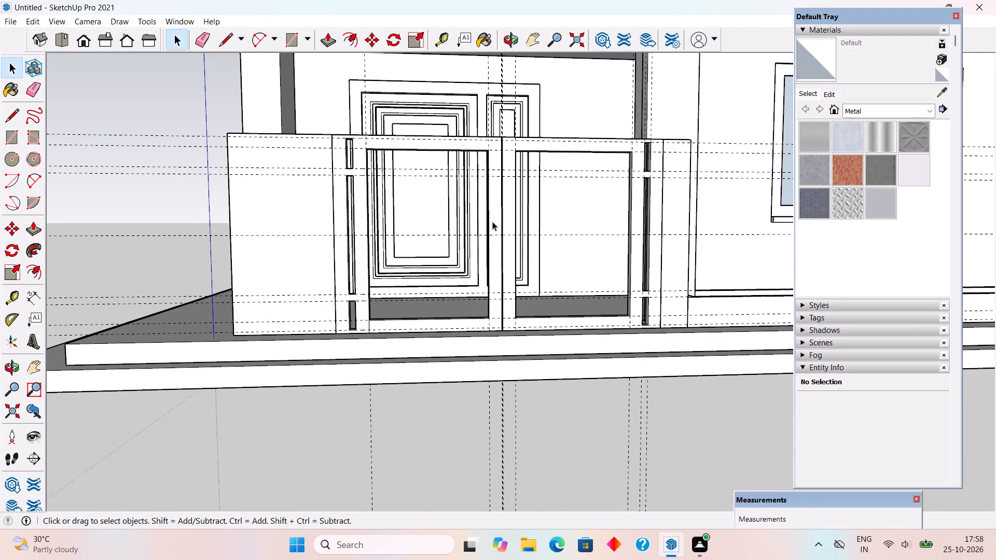
{"action": "left_click", "coordinate": [26, 19]}
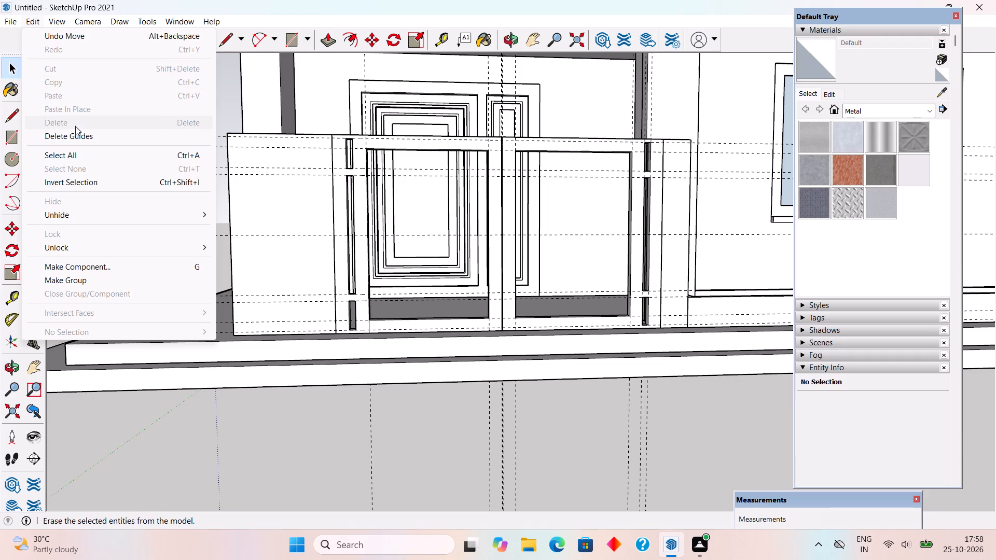
{"action": "left_click", "coordinate": [84, 137]}
Inside the left leaf group, delete the stray 4 in edge below the panel opening's lower outer corner.
{"action": "middle_click_drag", "start_coordinate": [149, 205], "coordinate": [169, 264]}
{"action": "scroll", "coordinate": [163, 220], "scroll_direction": "down", "scroll_amount": 1}
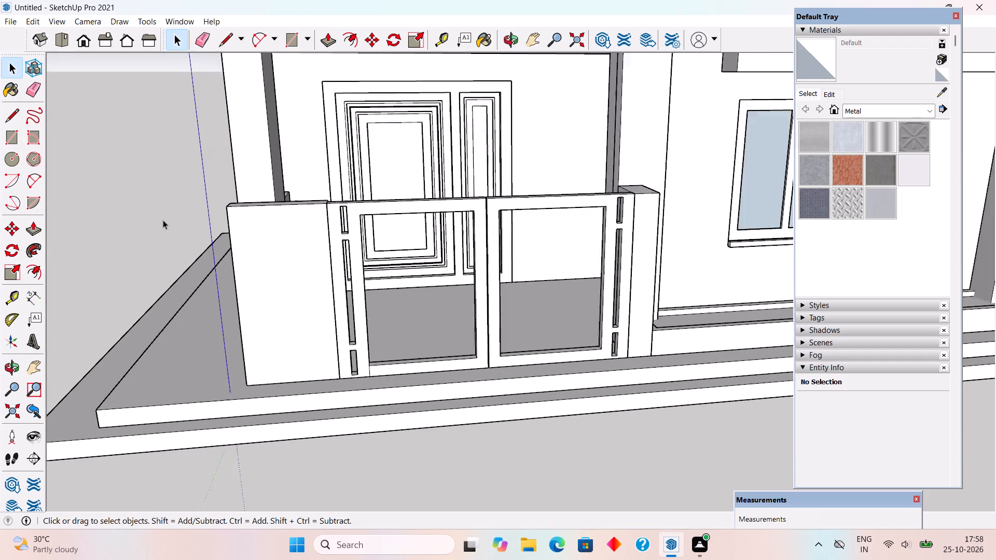
{"action": "scroll", "coordinate": [163, 220], "scroll_direction": "down", "scroll_amount": 2}
{"action": "scroll", "coordinate": [711, 381], "scroll_direction": "up", "scroll_amount": 4}
{"action": "scroll", "coordinate": [671, 349], "scroll_direction": "down", "scroll_amount": 4}
{"action": "middle_click_drag", "start_coordinate": [622, 292], "coordinate": [600, 222]}
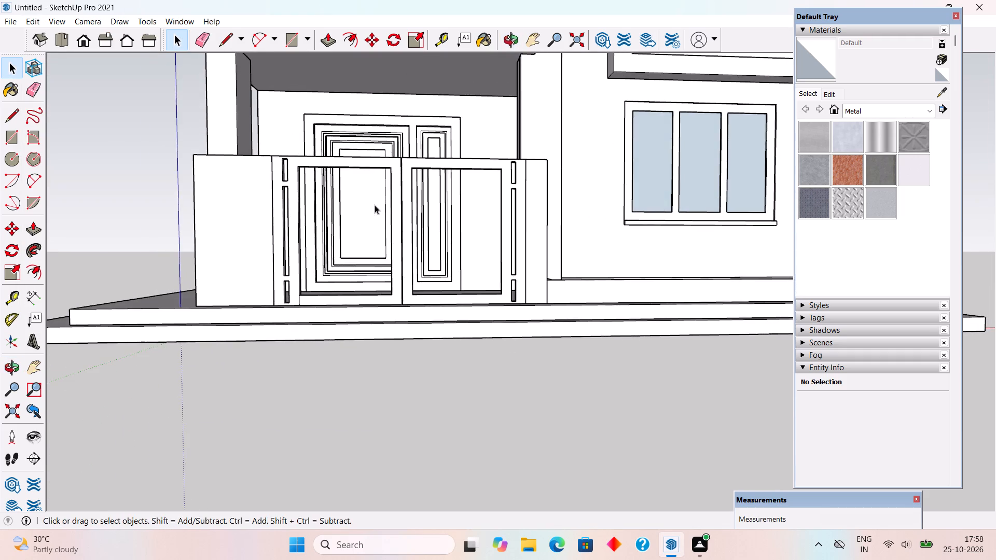
{"action": "scroll", "coordinate": [375, 205], "scroll_direction": "up", "scroll_amount": 2}
{"action": "middle_click_drag", "start_coordinate": [372, 210], "coordinate": [387, 253]}
{"action": "middle_click_drag", "start_coordinate": [395, 414], "coordinate": [404, 439]}
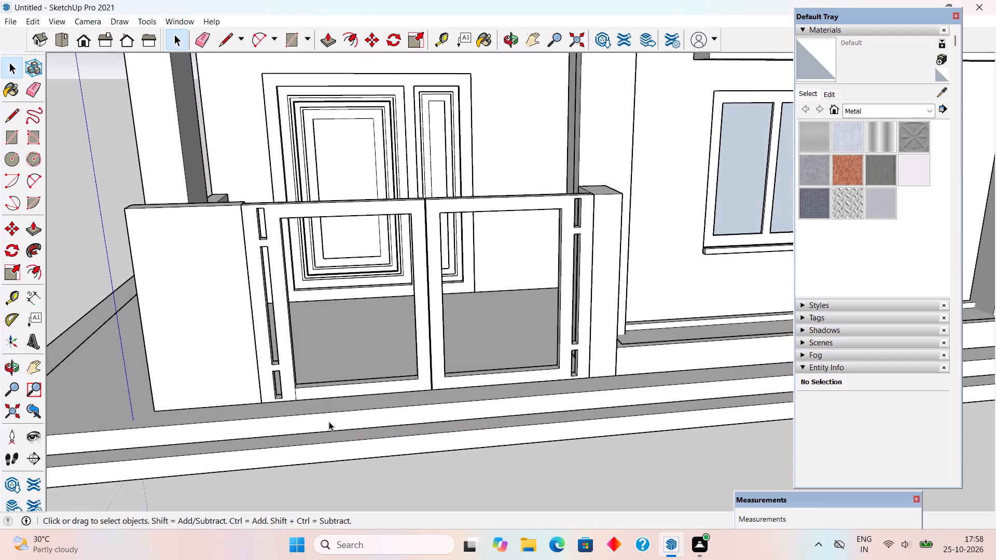
{"action": "scroll", "coordinate": [319, 408], "scroll_direction": "up", "scroll_amount": 7}
{"action": "left_click", "coordinate": [290, 391]}
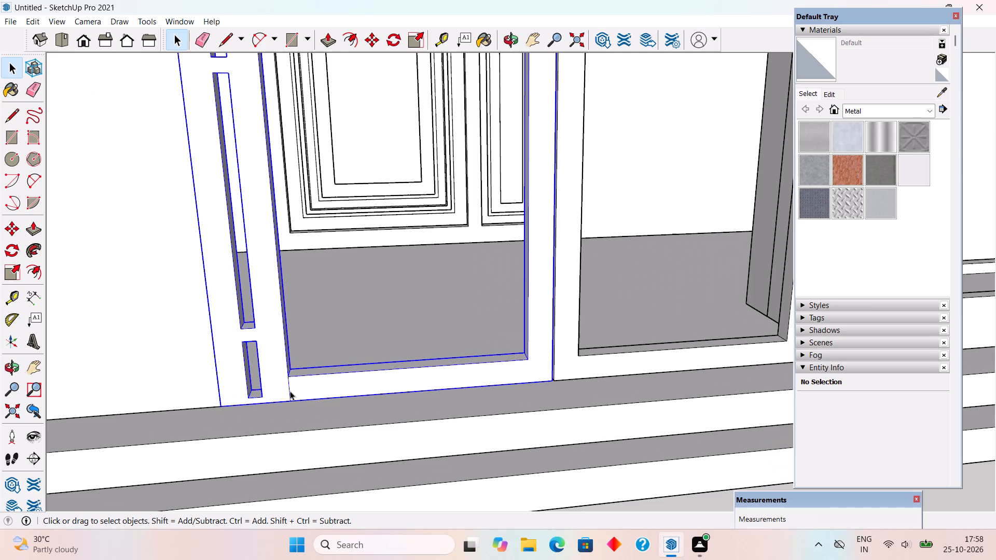
{"action": "double_click", "coordinate": [290, 391]}
{"action": "left_click", "coordinate": [290, 391]}
{"action": "left_click", "coordinate": [290, 391]}
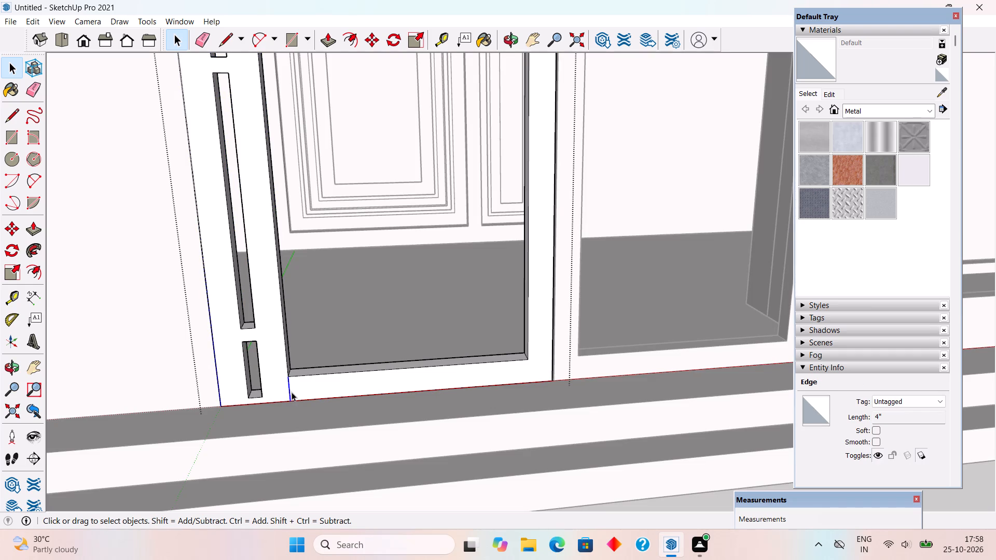
{"action": "key", "text": "Delete"}
{"action": "scroll", "coordinate": [292, 393], "scroll_direction": "down", "scroll_amount": 6}
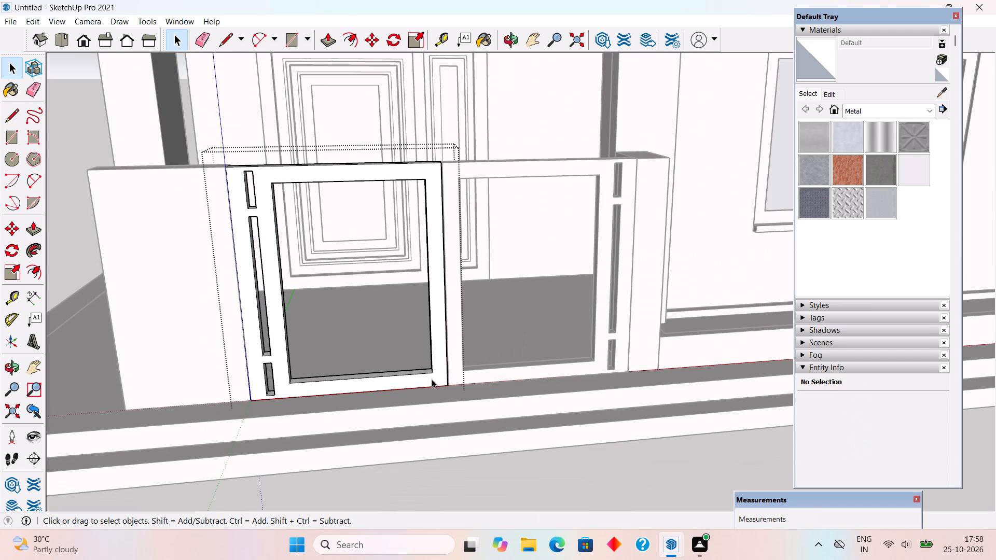
{"action": "left_click", "coordinate": [606, 483]}
Create a horizontal guide from the left leaf's bottom edge, about 2' 5" up at the gate's mid-height.
{"action": "middle_click_drag", "start_coordinate": [605, 354], "coordinate": [598, 283]}
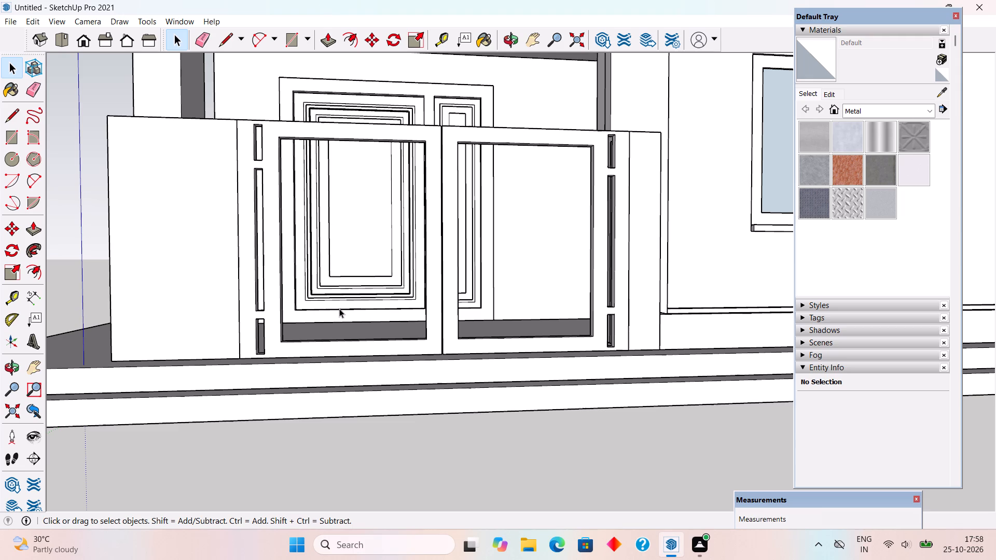
{"action": "key", "text": "t"}
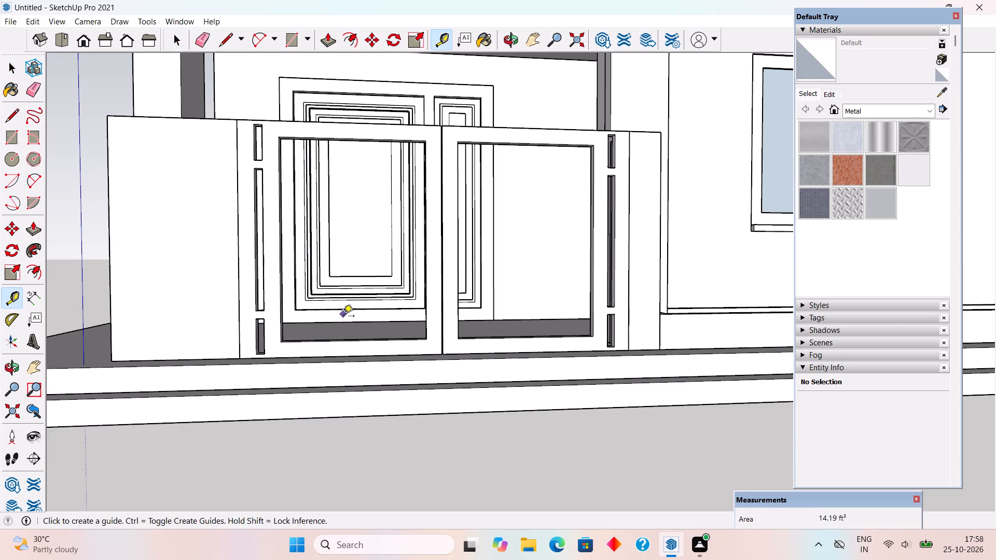
{"action": "left_click", "coordinate": [322, 354]}
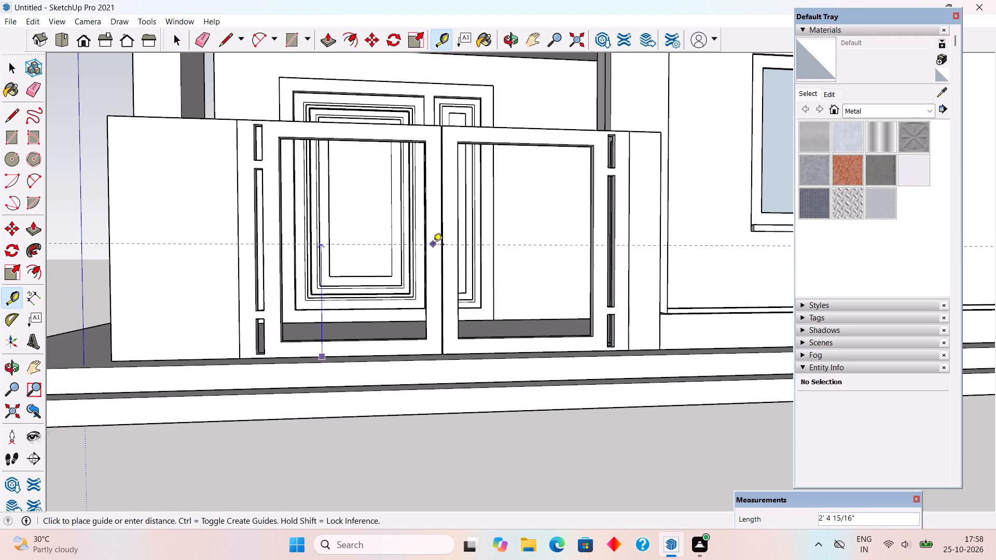
{"action": "left_click", "coordinate": [428, 247]}
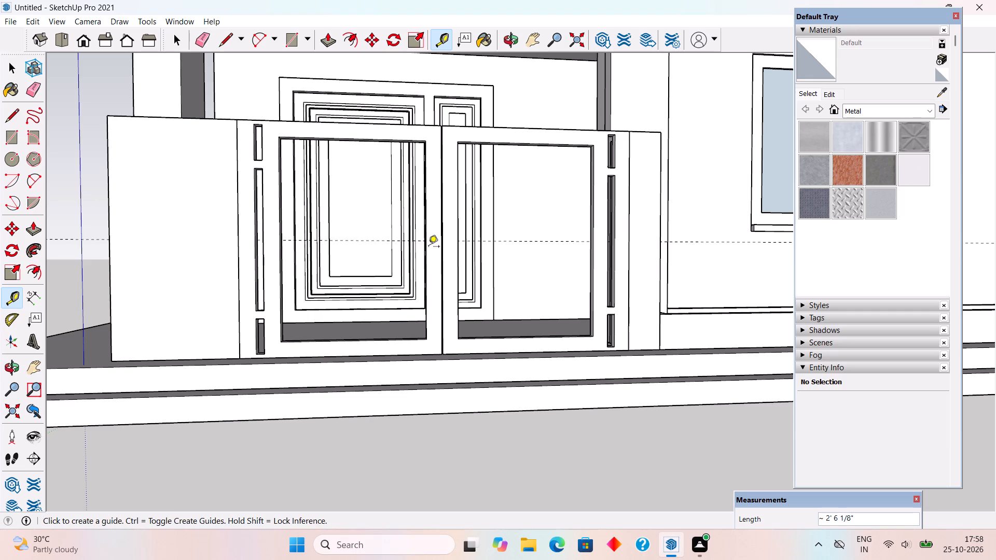
{"action": "middle_click_drag", "start_coordinate": [426, 257], "coordinate": [557, 348]}
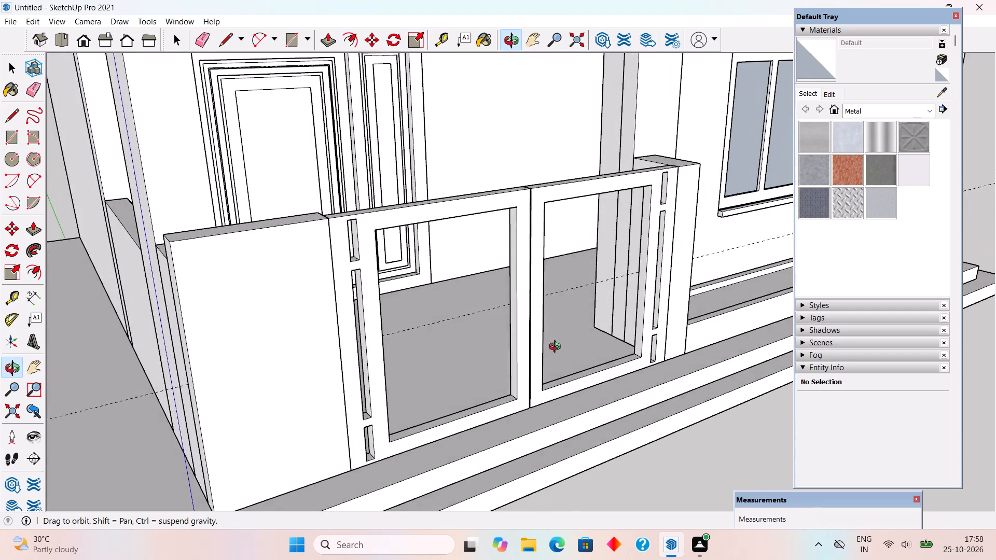
{"action": "middle_click_drag", "start_coordinate": [557, 348], "coordinate": [554, 353]}
{"action": "scroll", "coordinate": [489, 426], "scroll_direction": "up", "scroll_amount": 1}
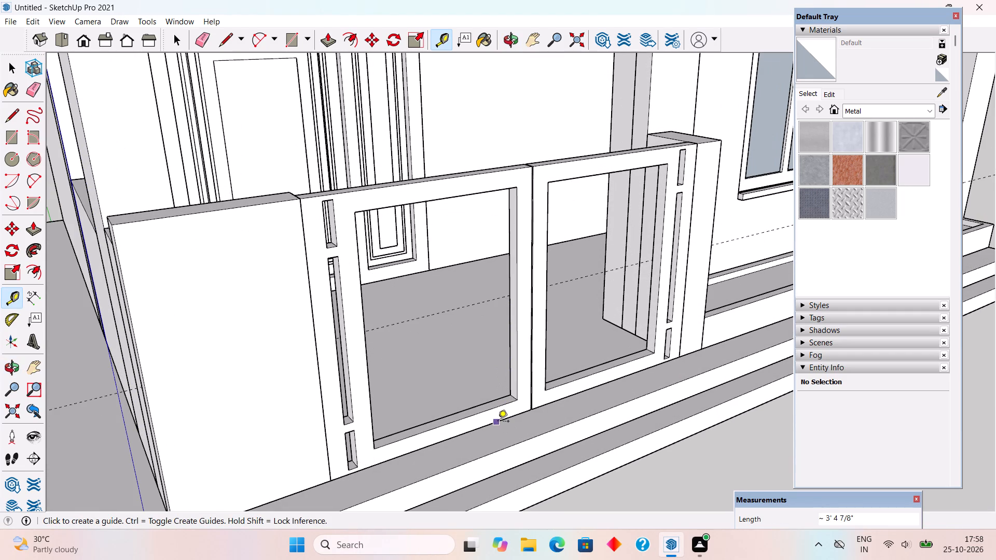
Create a horizontal guide 2' 6" above the left leaf's front bottom edge, at the gate's mid-height.
{"action": "left_click", "coordinate": [498, 420]}
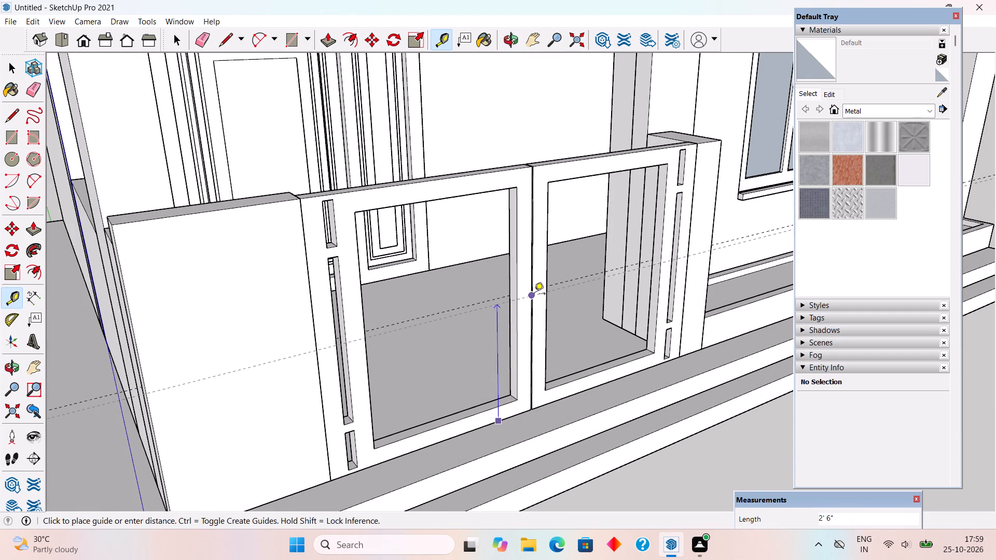
{"action": "left_click", "coordinate": [534, 294]}
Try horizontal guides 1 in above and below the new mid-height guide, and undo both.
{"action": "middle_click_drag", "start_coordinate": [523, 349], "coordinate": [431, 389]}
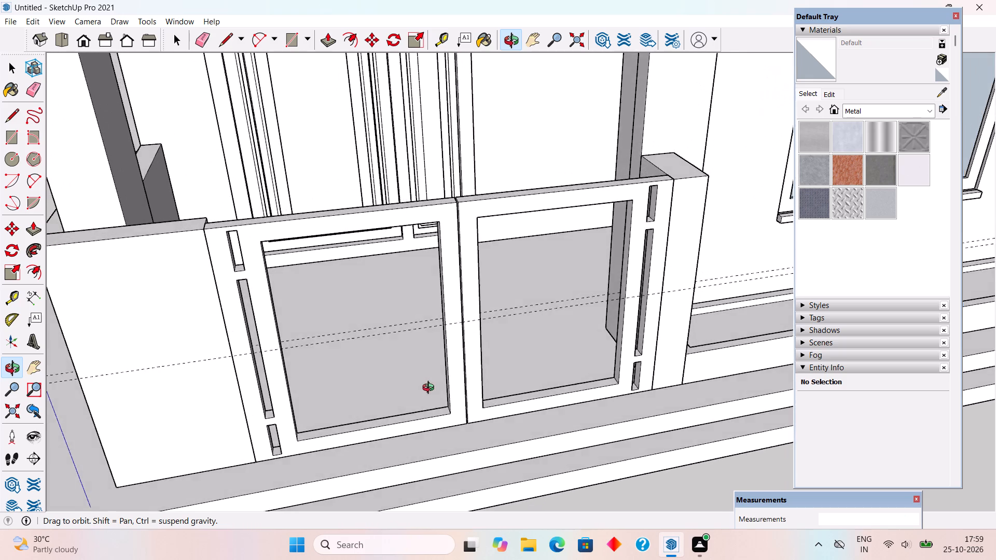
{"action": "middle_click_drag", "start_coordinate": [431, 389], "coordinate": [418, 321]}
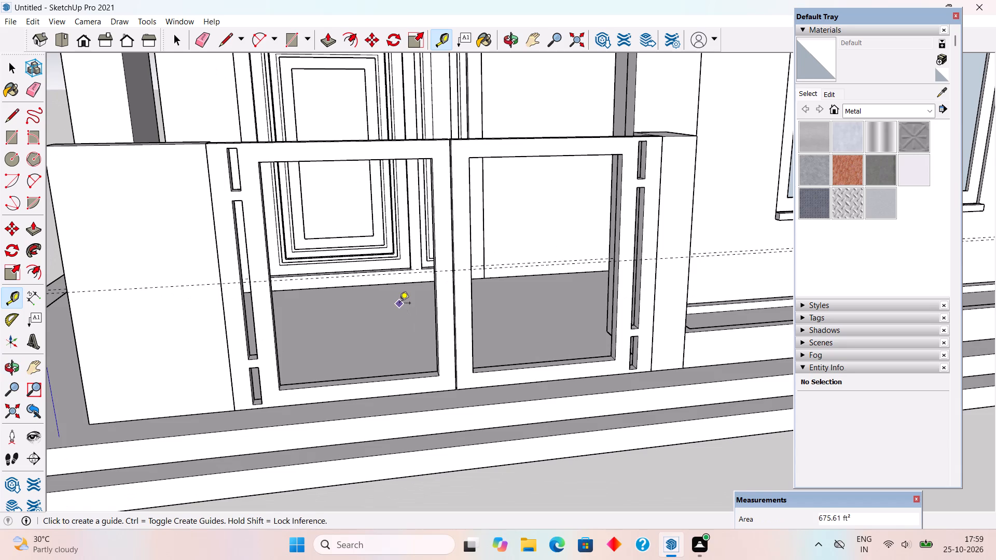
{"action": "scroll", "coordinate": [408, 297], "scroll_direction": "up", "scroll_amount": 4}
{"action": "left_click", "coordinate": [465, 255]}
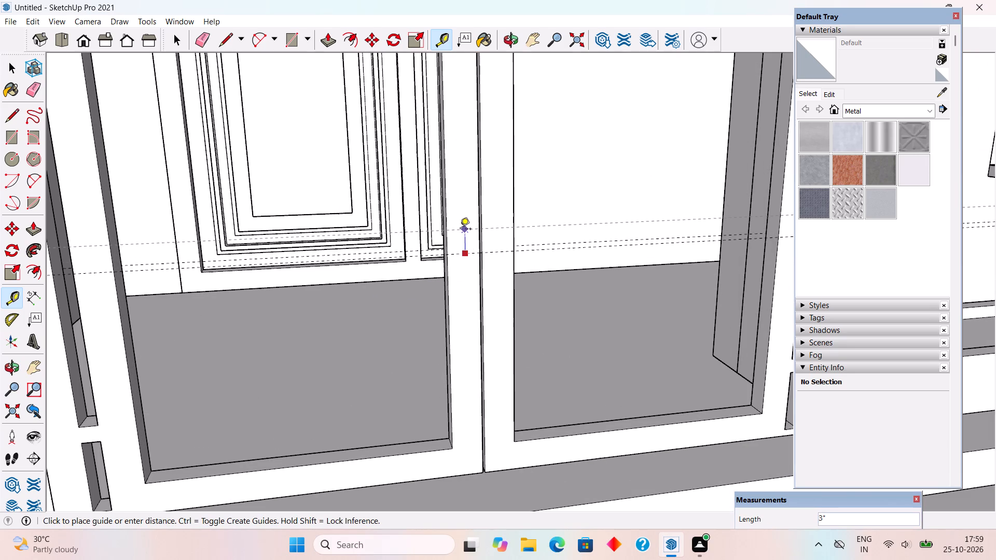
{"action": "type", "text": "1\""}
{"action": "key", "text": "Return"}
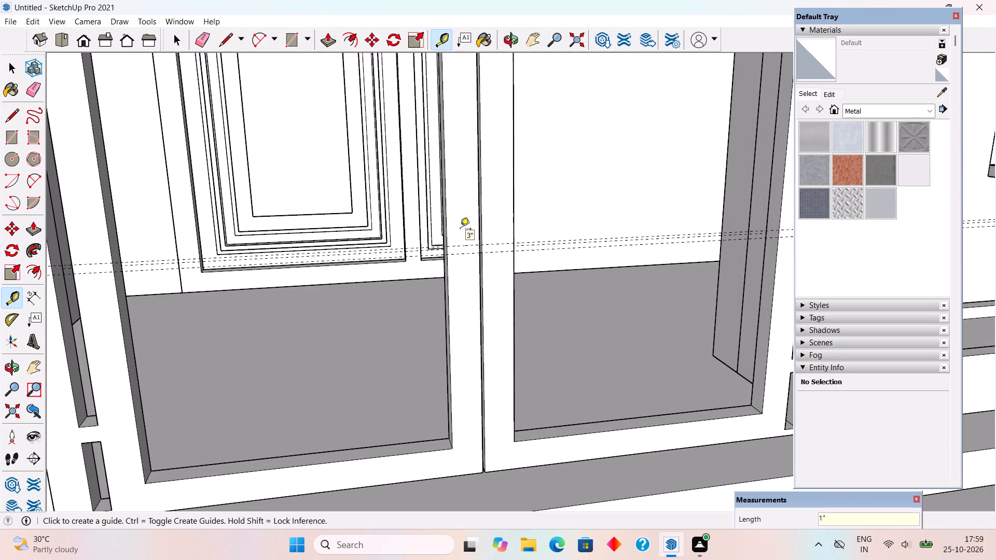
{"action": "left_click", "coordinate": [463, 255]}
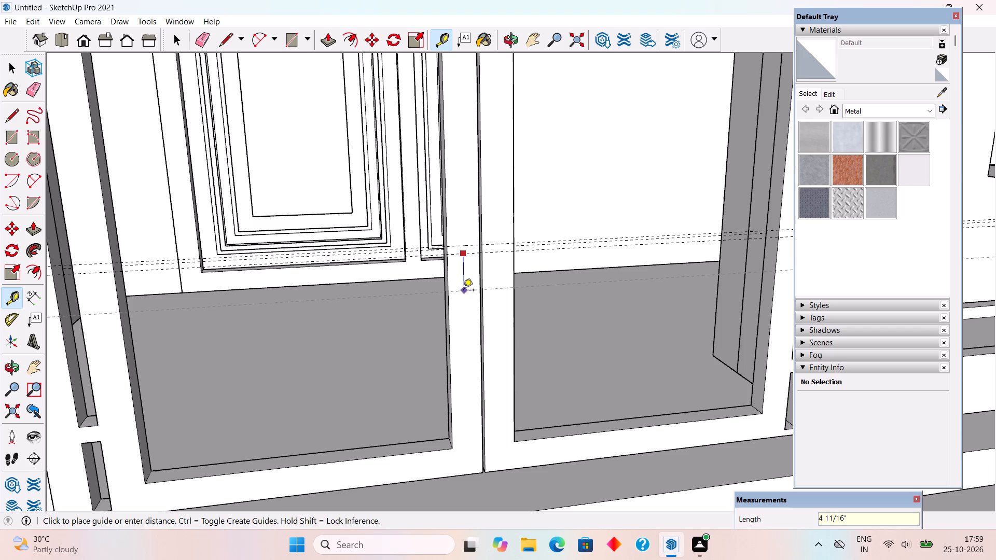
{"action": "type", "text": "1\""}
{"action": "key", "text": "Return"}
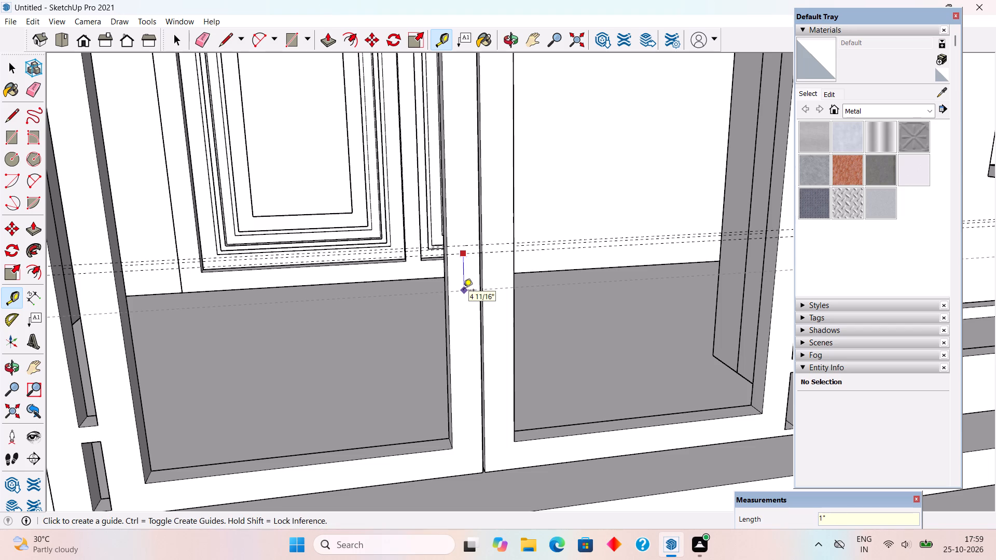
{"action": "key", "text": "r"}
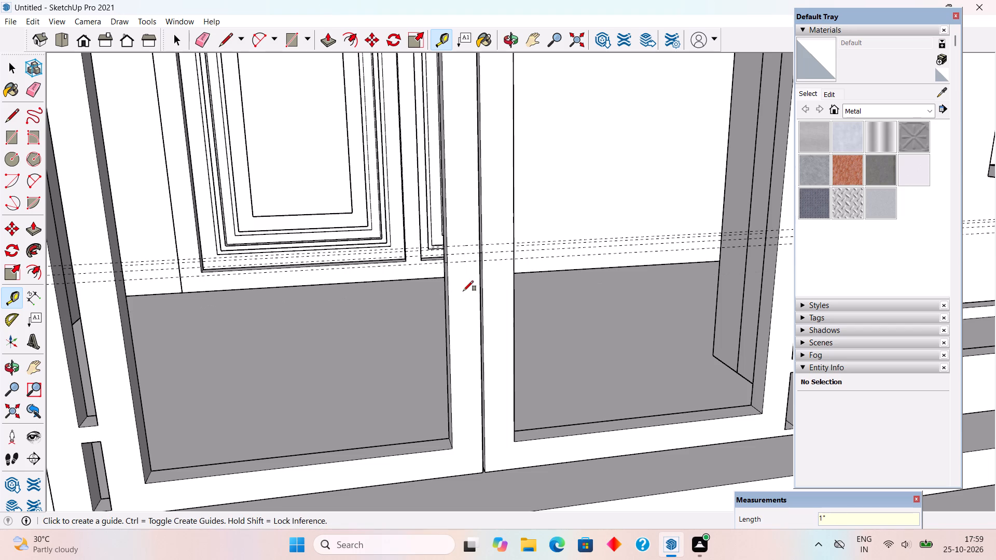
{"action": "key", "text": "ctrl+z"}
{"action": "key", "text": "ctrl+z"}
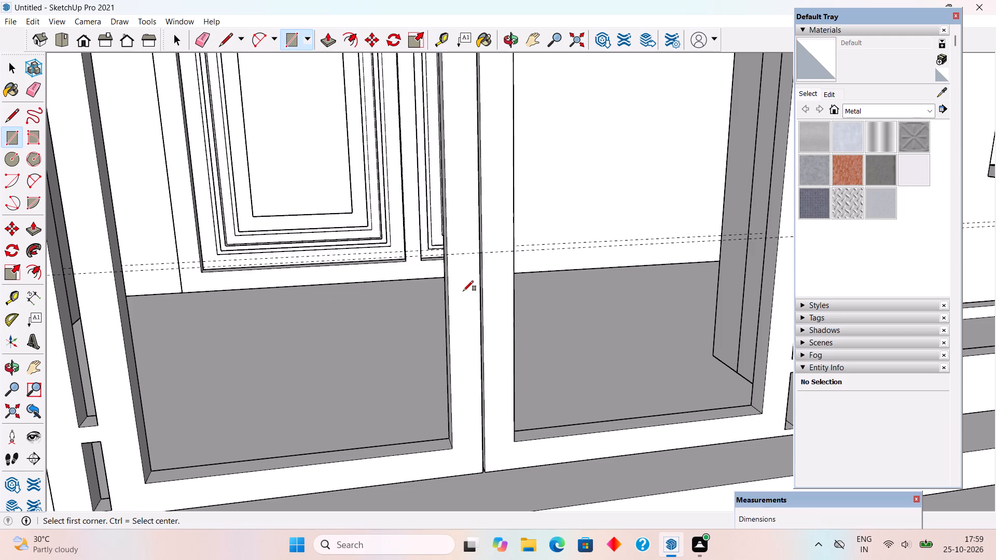
Create horizontal guides 0.6 in above and 0.6 in below the 2' 6" mid-height guide.
{"action": "key", "text": "t"}
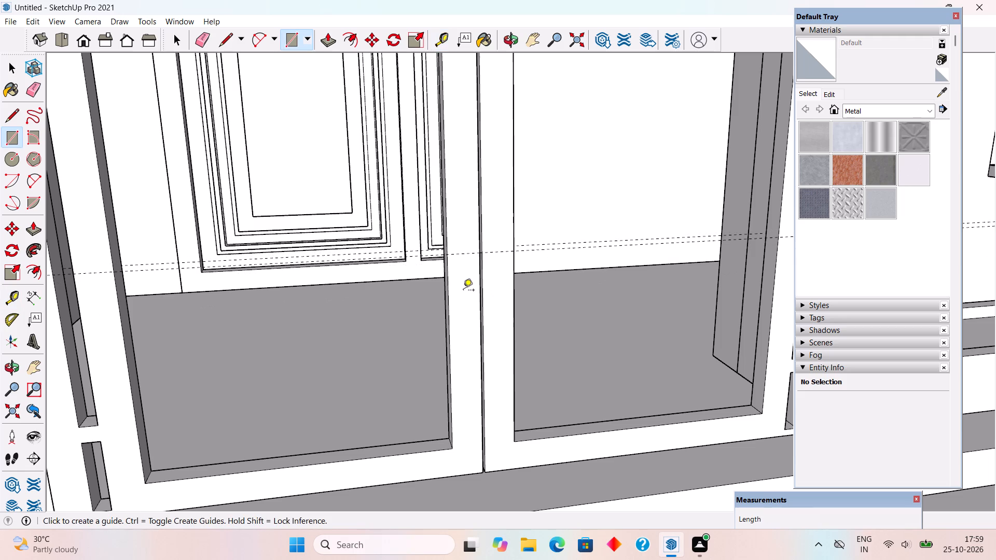
{"action": "left_click", "coordinate": [469, 255]}
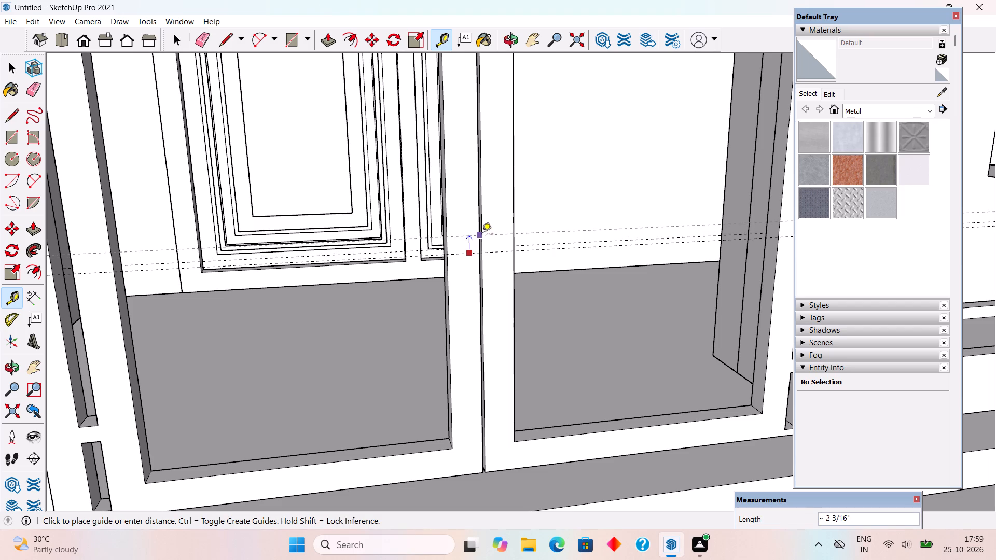
{"action": "type", "text": ".6"}
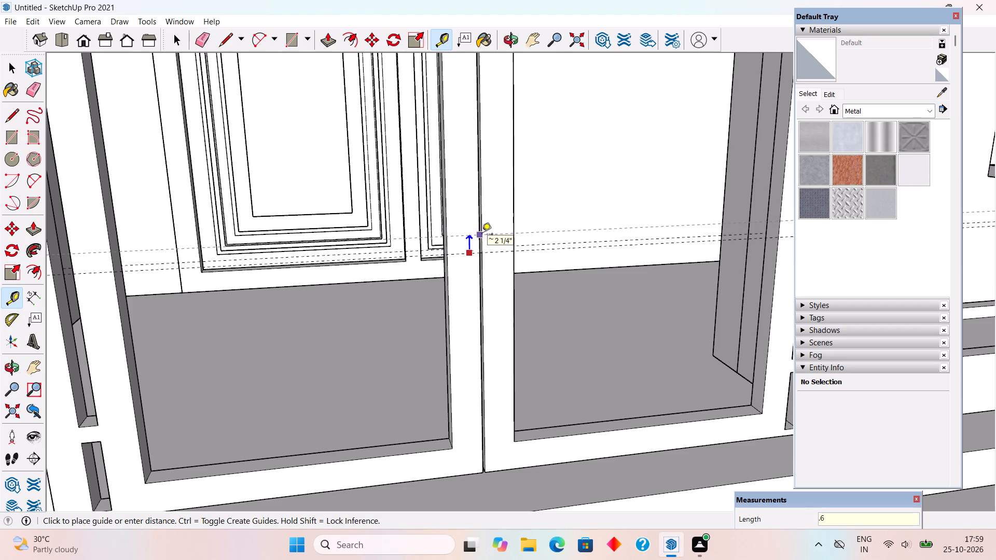
{"action": "key", "text": "shift+quotedbl"}
{"action": "key", "text": "Return"}
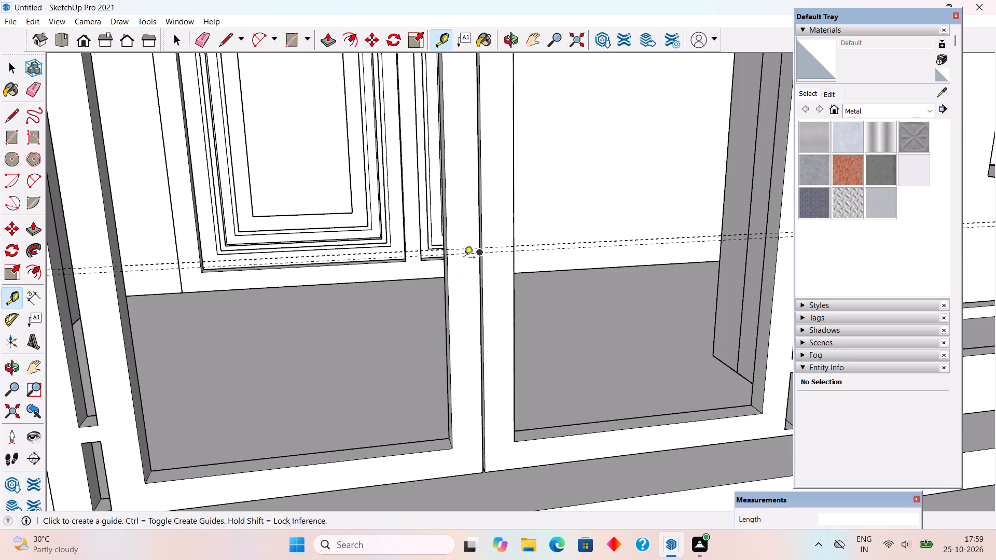
{"action": "left_click", "coordinate": [467, 256]}
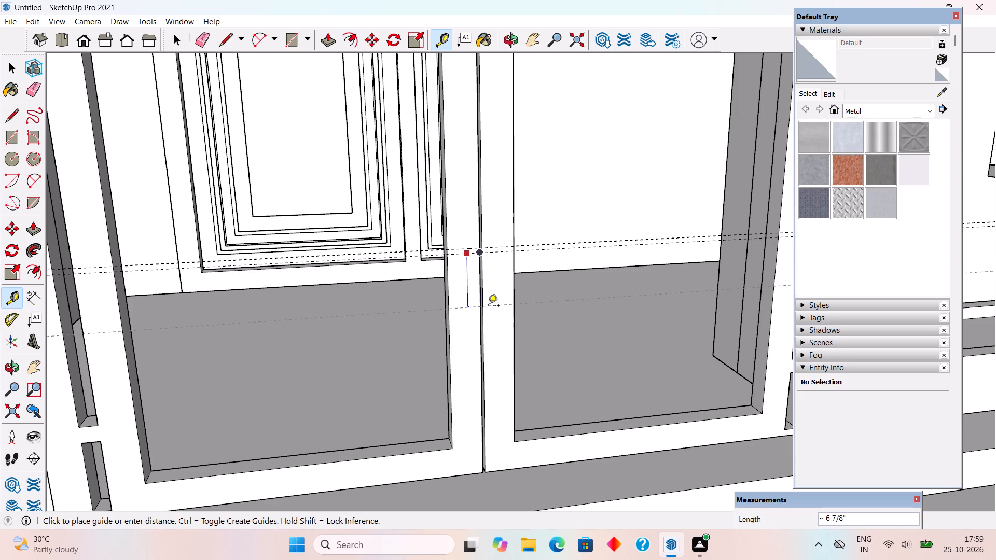
{"action": "type", "text": ".6\""}
{"action": "key", "text": "Return"}
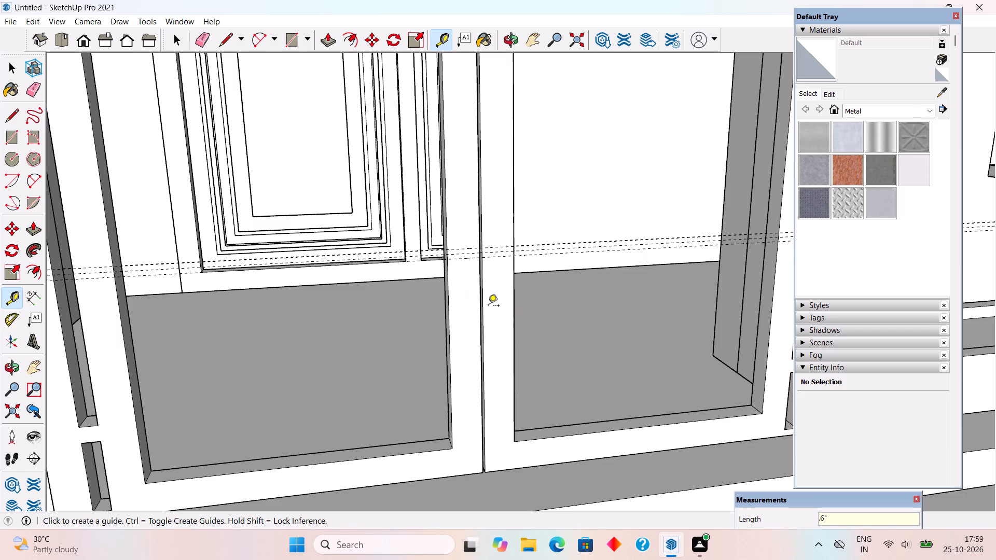
Draw a strip about 3' 7/8" by 1 3/16" between the outer guides across each leaf's panel opening.
{"action": "key", "text": "r"}
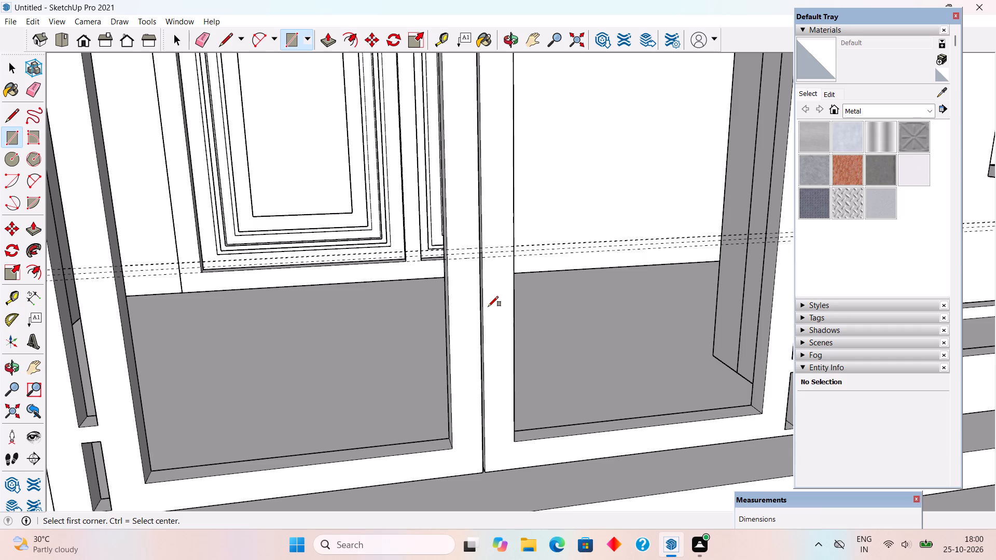
{"action": "left_click", "coordinate": [113, 265]}
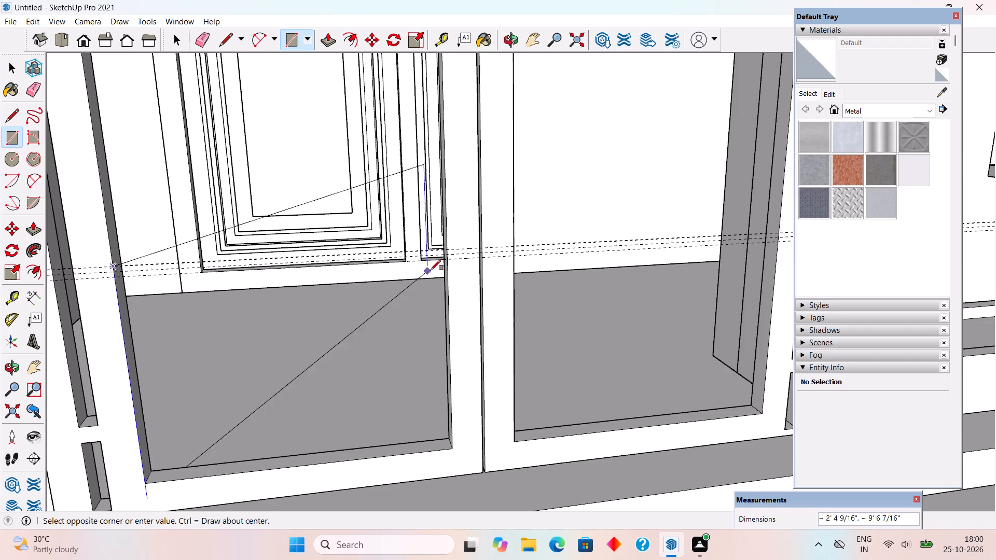
{"action": "left_click", "coordinate": [447, 260]}
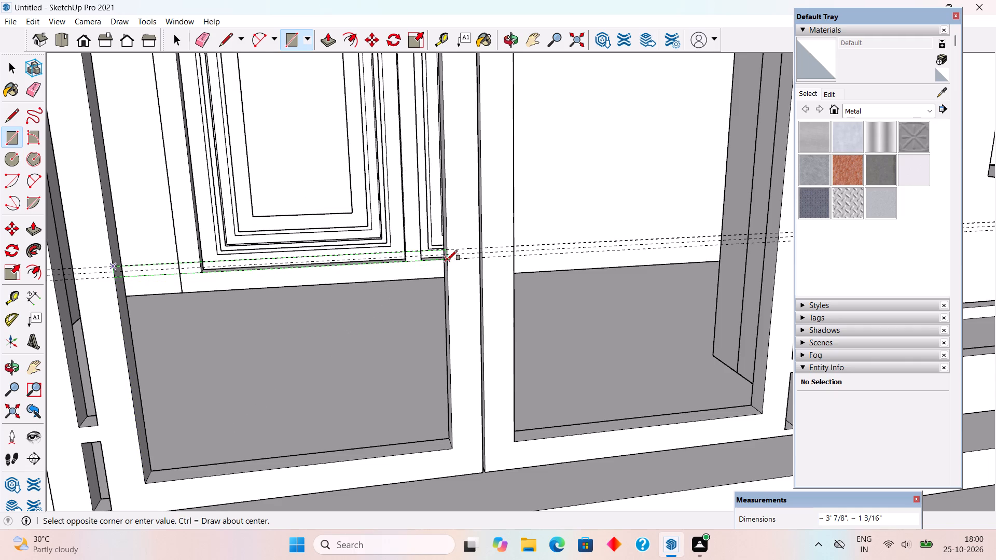
{"action": "left_click", "coordinate": [515, 245]}
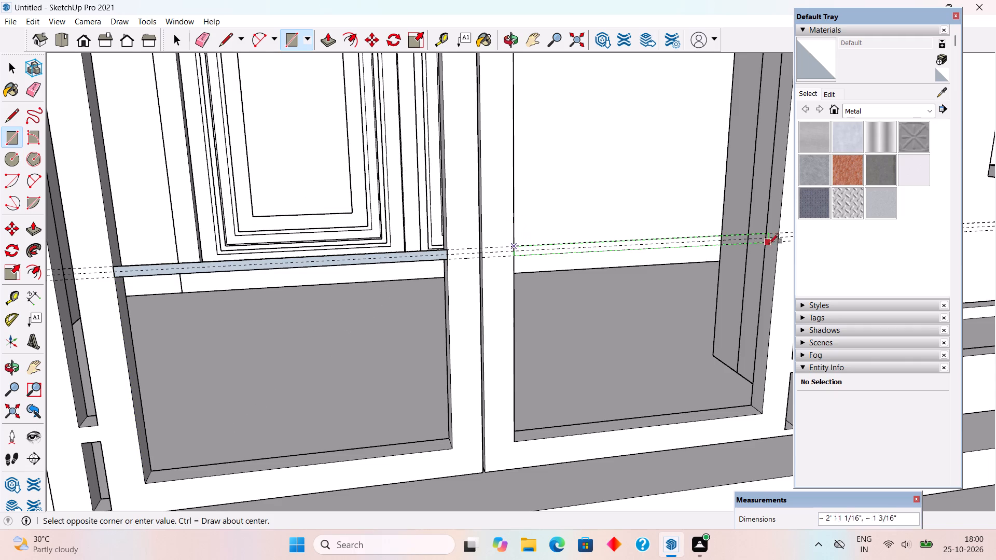
{"action": "left_click", "coordinate": [778, 242]}
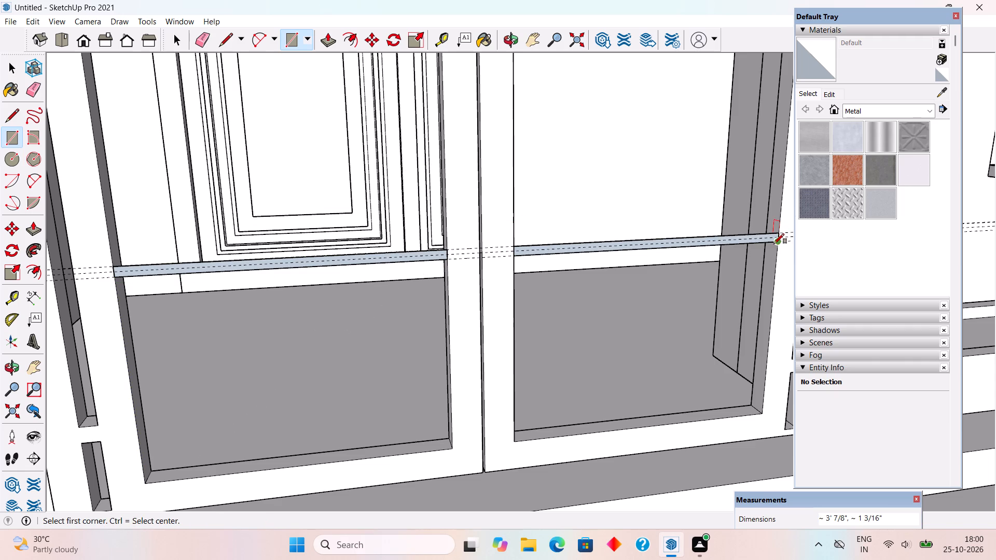
Extrude both mid-height strips 3 in forward into solid rails.
{"action": "key", "text": "p"}
{"action": "left_click", "coordinate": [754, 237]}
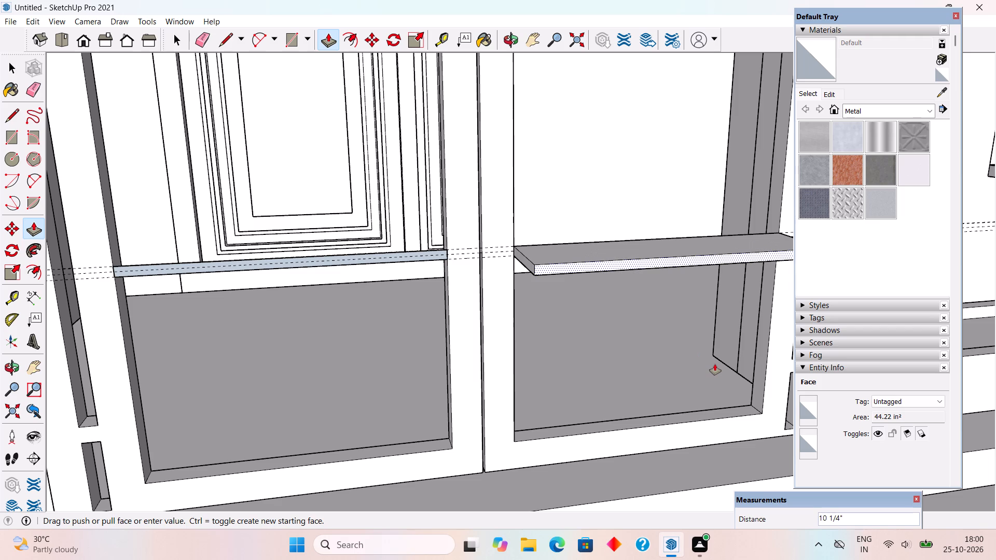
{"action": "key", "text": "3"}
{"action": "key", "text": "shift+quotedbl"}
{"action": "key", "text": "Return"}
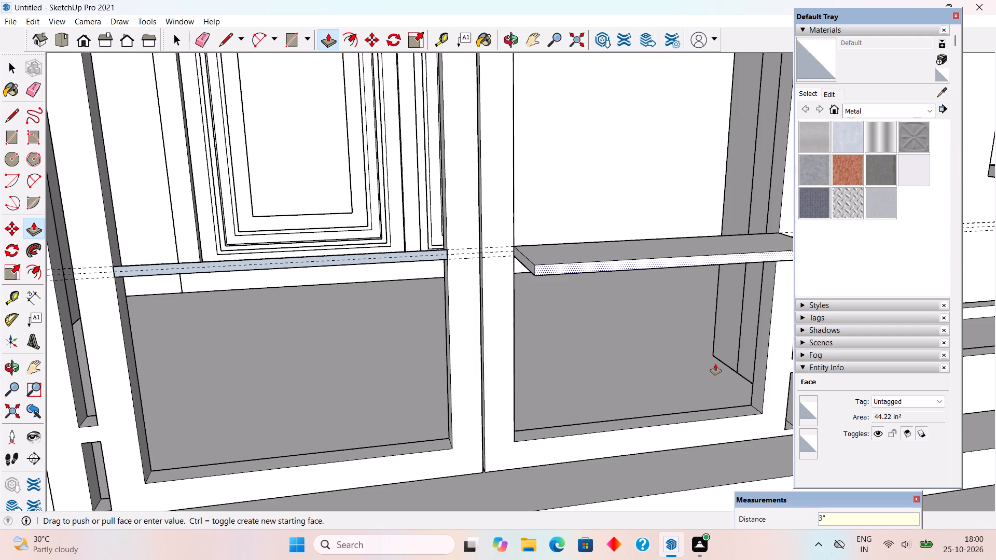
{"action": "left_click", "coordinate": [409, 257]}
{"action": "type", "text": "3\""}
{"action": "key", "text": "Return"}
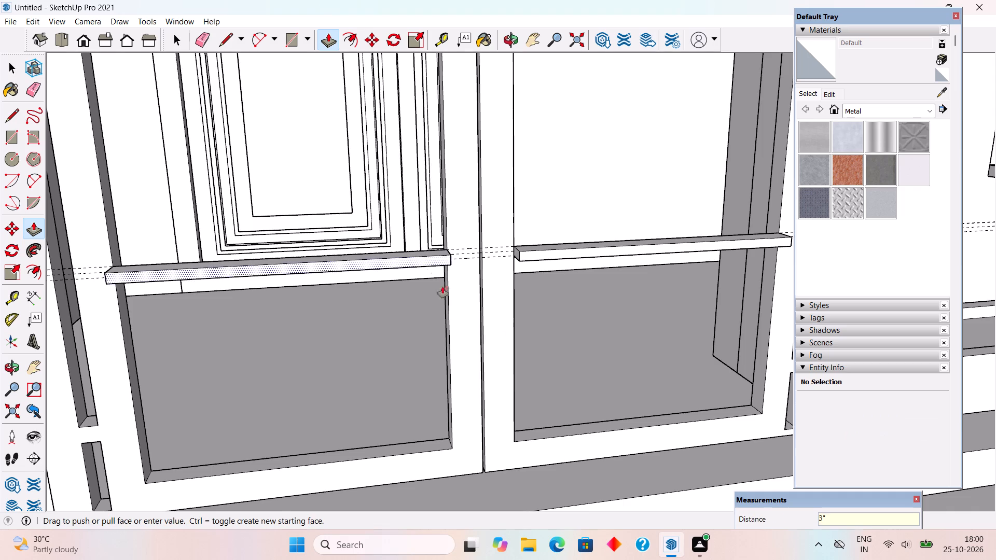
Make each of the two mid-height rails its own group.
{"action": "middle_click_drag", "start_coordinate": [472, 319], "coordinate": [564, 381]}
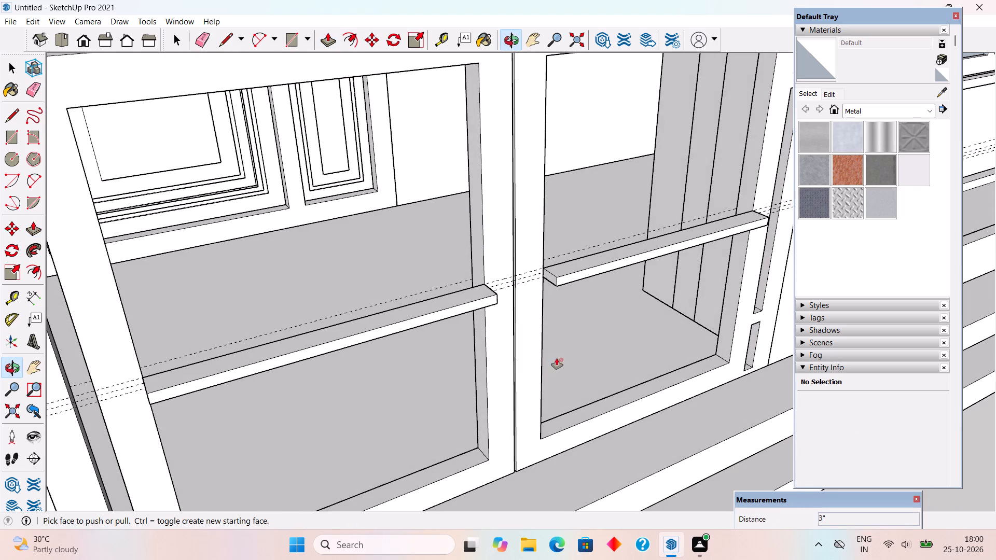
{"action": "middle_click_drag", "start_coordinate": [542, 384], "coordinate": [508, 397]}
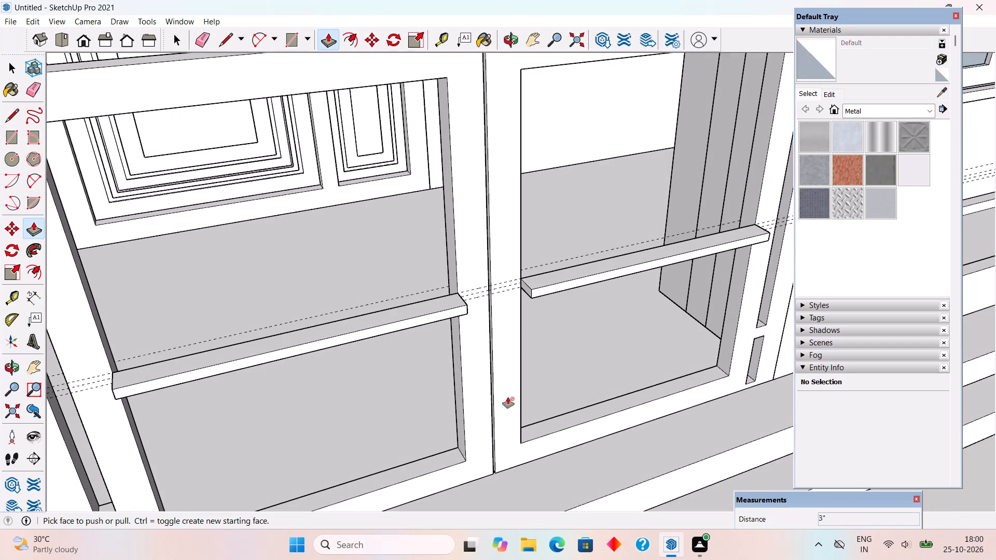
{"action": "key", "text": "space"}
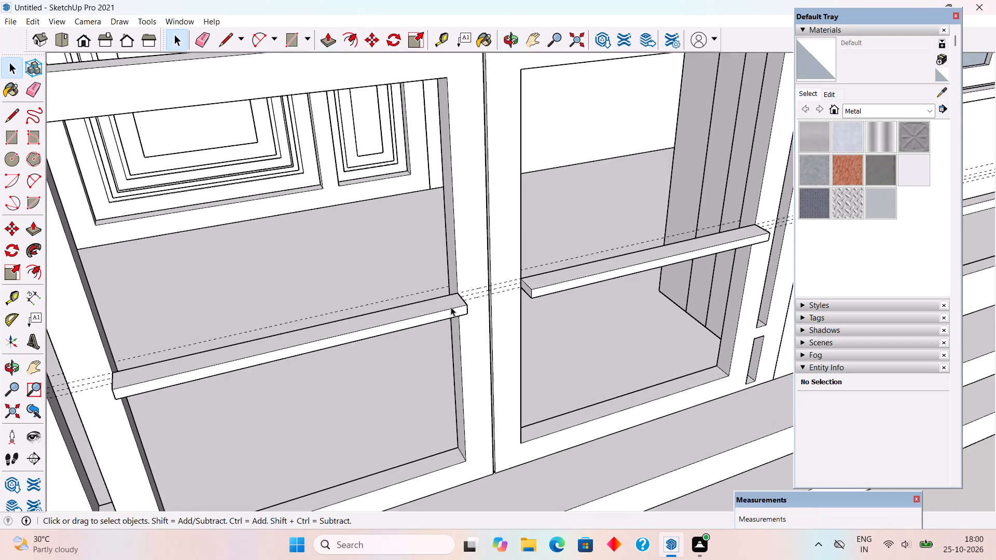
{"action": "triple_click", "coordinate": [451, 307]}
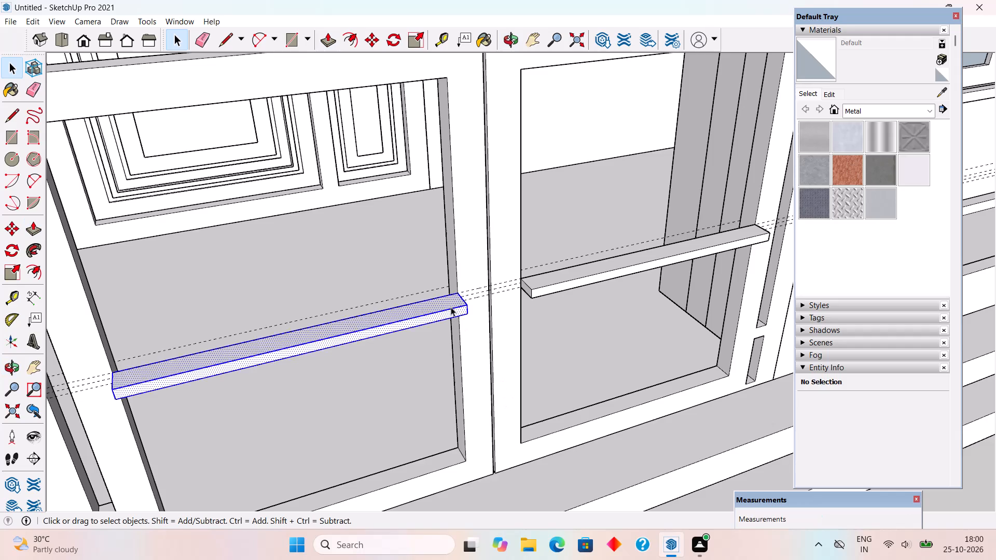
{"action": "right_click", "coordinate": [451, 307]}
{"action": "left_click", "coordinate": [486, 420]}
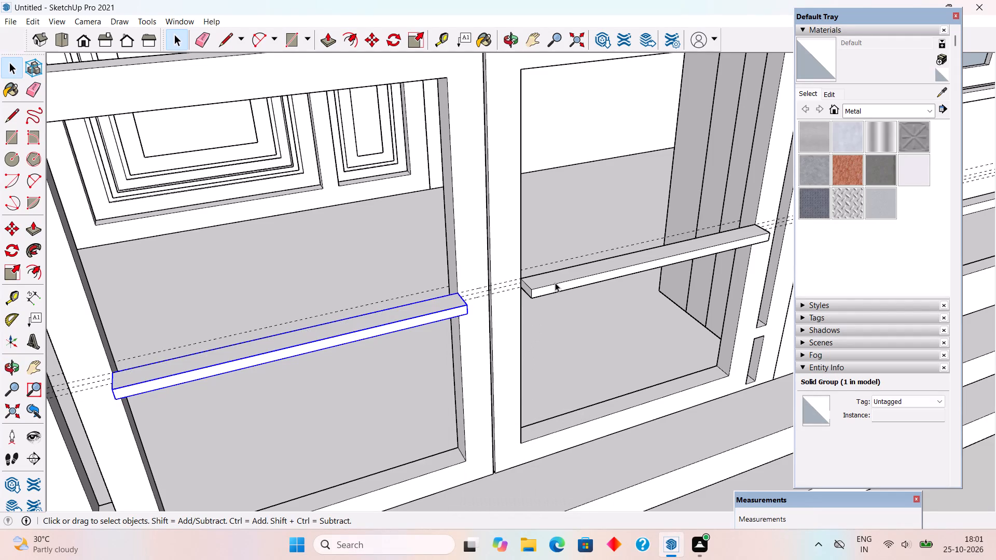
{"action": "triple_click", "coordinate": [555, 283]}
{"action": "right_click", "coordinate": [555, 283]}
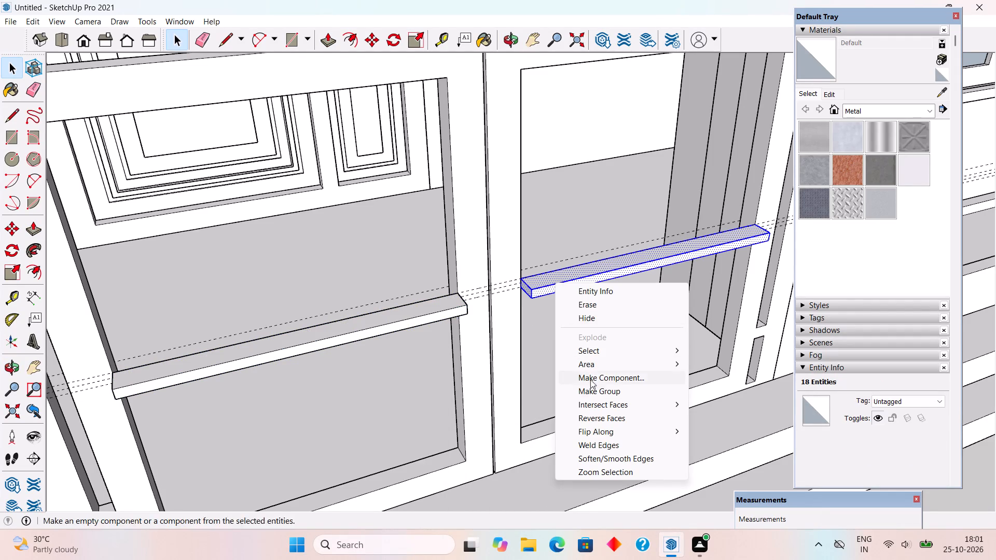
{"action": "left_click", "coordinate": [592, 388]}
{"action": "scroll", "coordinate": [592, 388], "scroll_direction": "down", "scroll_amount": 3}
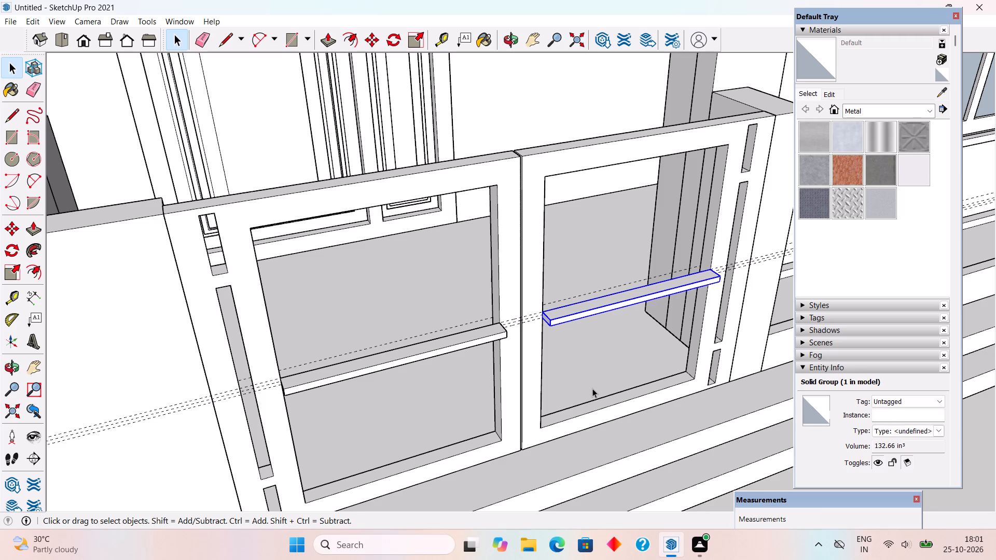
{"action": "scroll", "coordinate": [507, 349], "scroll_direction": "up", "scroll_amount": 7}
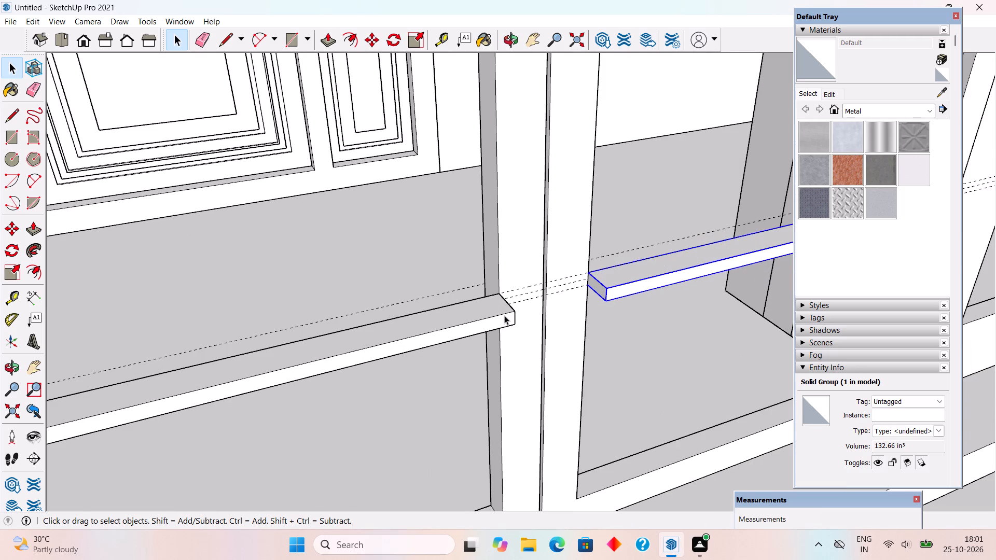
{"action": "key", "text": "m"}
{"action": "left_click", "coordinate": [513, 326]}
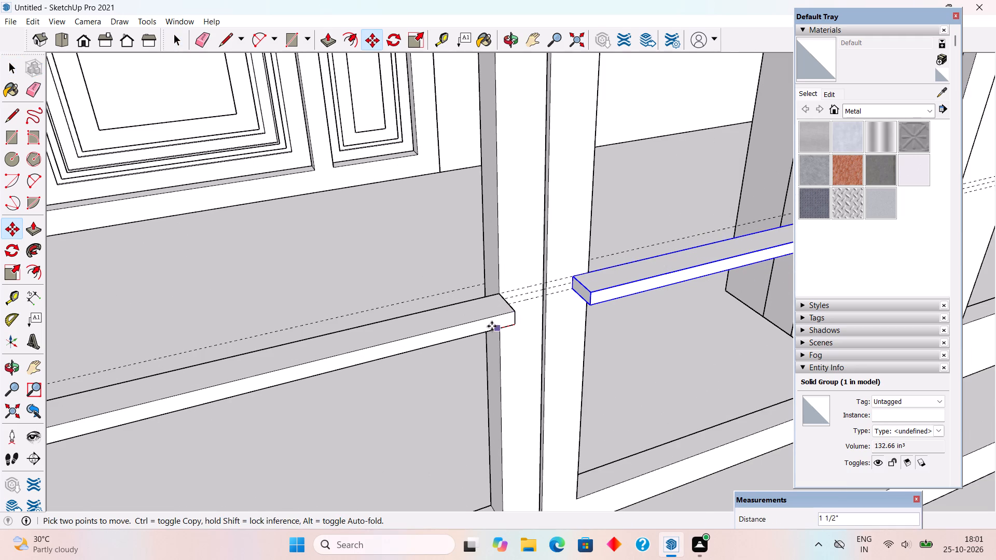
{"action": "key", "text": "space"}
Move the left leaf's rail group back by its lower front corner to sit flush with the leaf's front face.
{"action": "scroll", "coordinate": [500, 315], "scroll_direction": "up", "scroll_amount": 5}
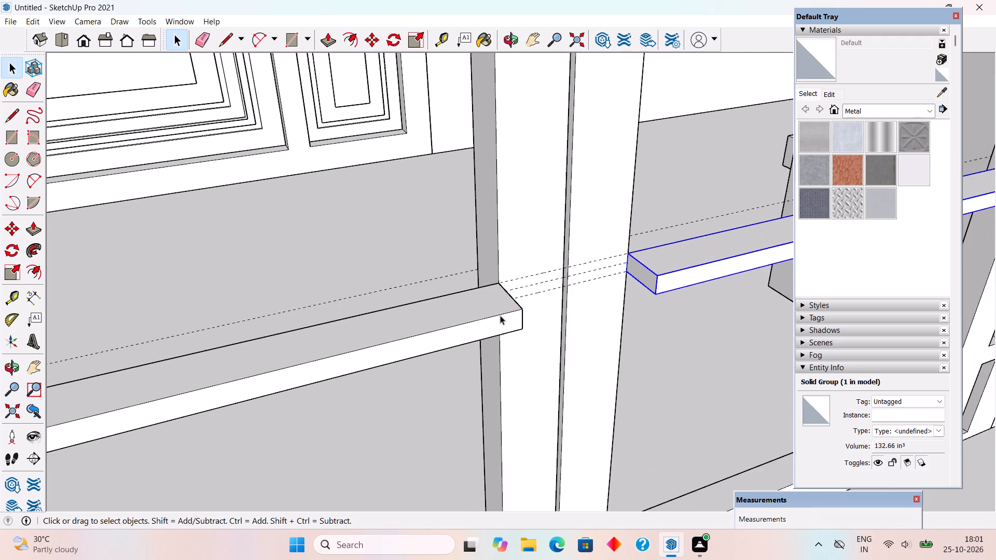
{"action": "left_click", "coordinate": [500, 315]}
{"action": "scroll", "coordinate": [534, 344], "scroll_direction": "up", "scroll_amount": 3}
{"action": "key", "text": "m"}
{"action": "left_click", "coordinate": [521, 322]}
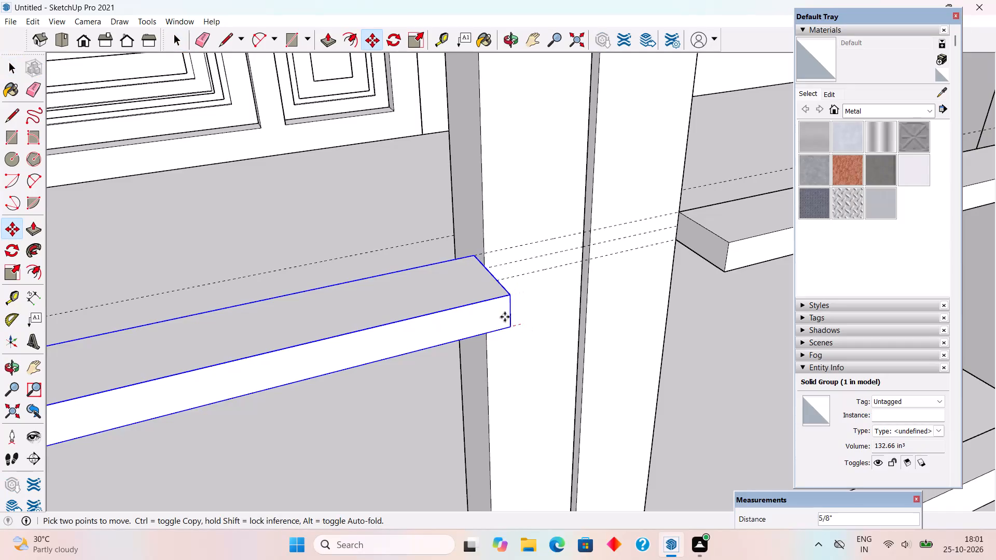
{"action": "left_click", "coordinate": [486, 286]}
{"action": "scroll", "coordinate": [486, 286], "scroll_direction": "down", "scroll_amount": 9}
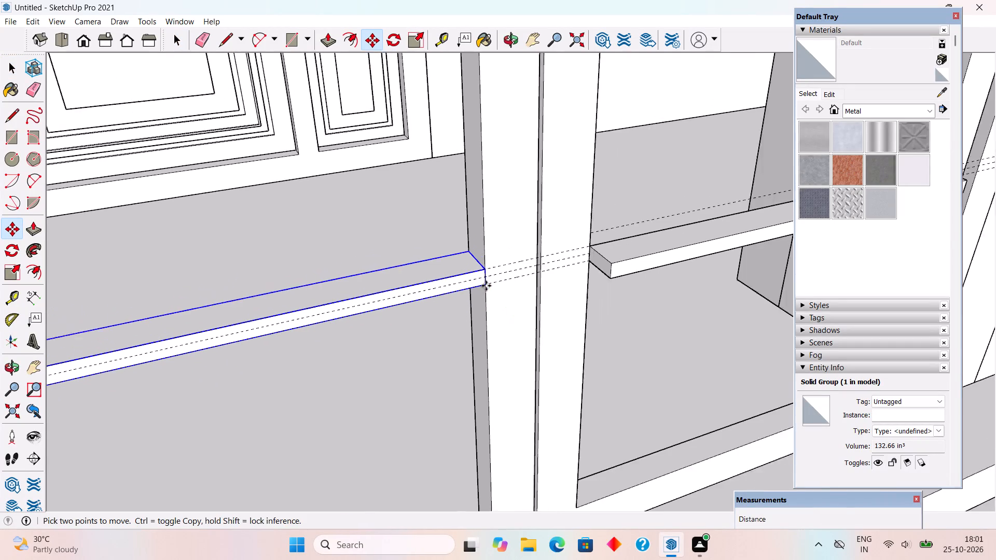
Move the right leaf's mid-height rail group back 3 in by its lower front corner, flush with the leaf's front face.
{"action": "scroll", "coordinate": [486, 286], "scroll_direction": "down", "scroll_amount": 1}
{"action": "key", "text": "space"}
{"action": "left_click", "coordinate": [600, 275]}
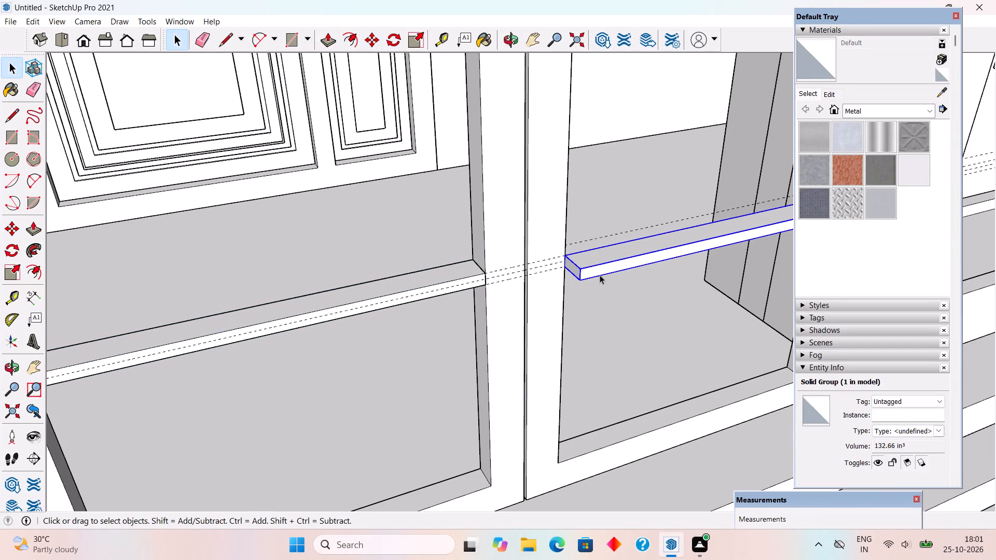
{"action": "key", "text": "m"}
{"action": "left_click", "coordinate": [584, 283]}
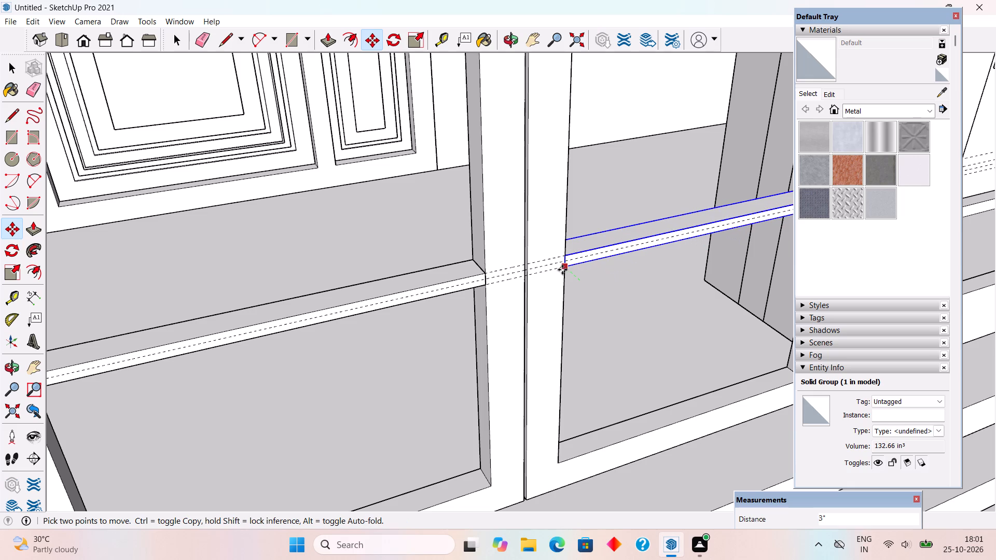
{"action": "scroll", "coordinate": [559, 278], "scroll_direction": "up", "scroll_amount": 9}
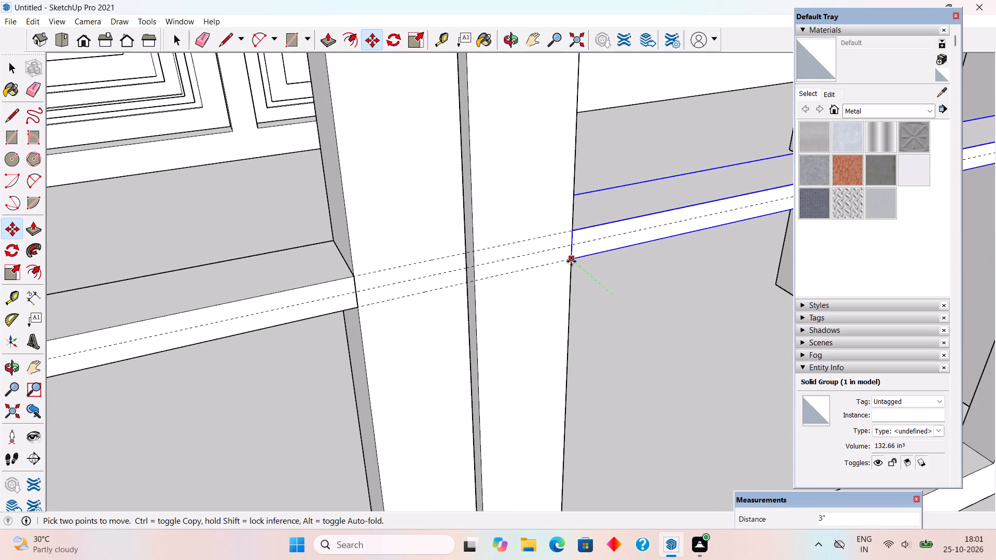
{"action": "left_click", "coordinate": [570, 261]}
{"action": "key", "text": "space"}
Copy the left leaf's mid-height rail group 5 in straight up within the panel opening.
{"action": "scroll", "coordinate": [570, 261], "scroll_direction": "down", "scroll_amount": 9}
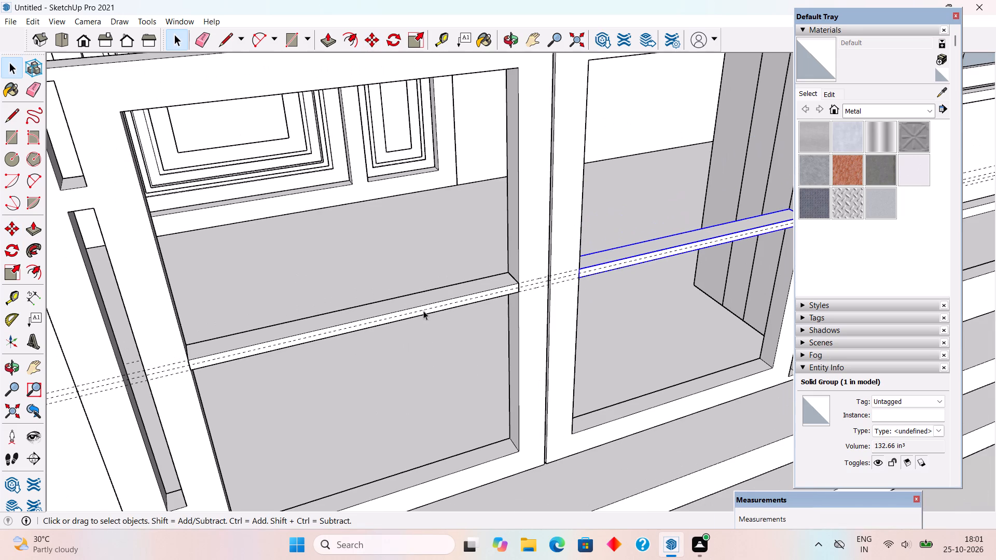
{"action": "left_click", "coordinate": [423, 311]}
{"action": "scroll", "coordinate": [403, 331], "scroll_direction": "up", "scroll_amount": 2}
{"action": "left_click", "coordinate": [445, 290]}
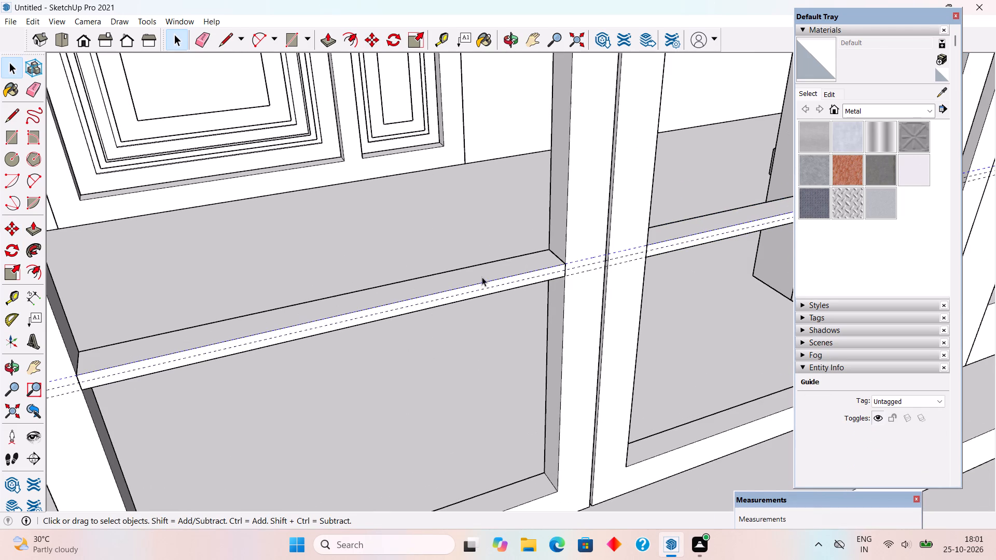
{"action": "left_click", "coordinate": [482, 277]}
{"action": "scroll", "coordinate": [539, 287], "scroll_direction": "up", "scroll_amount": 3}
{"action": "key", "text": "m"}
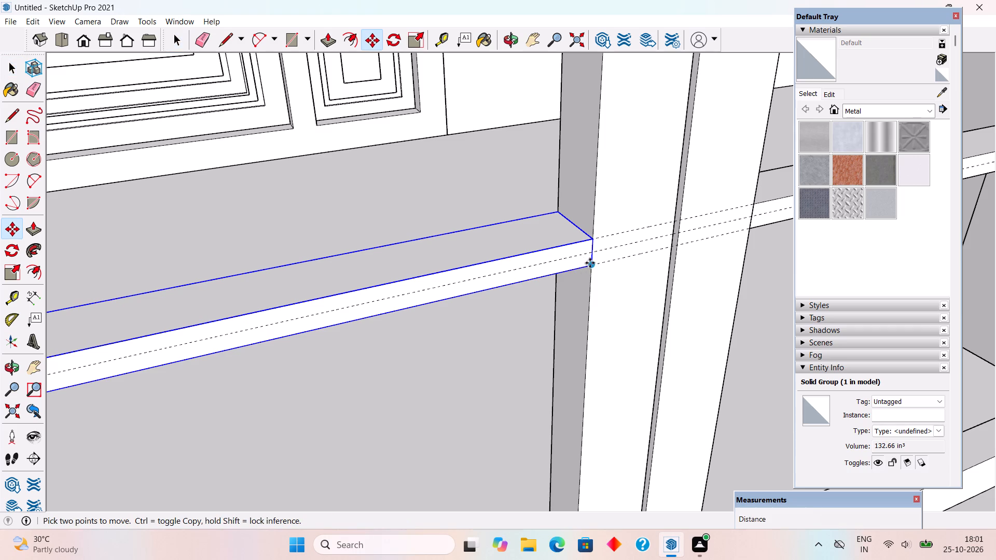
{"action": "left_click", "coordinate": [594, 267]}
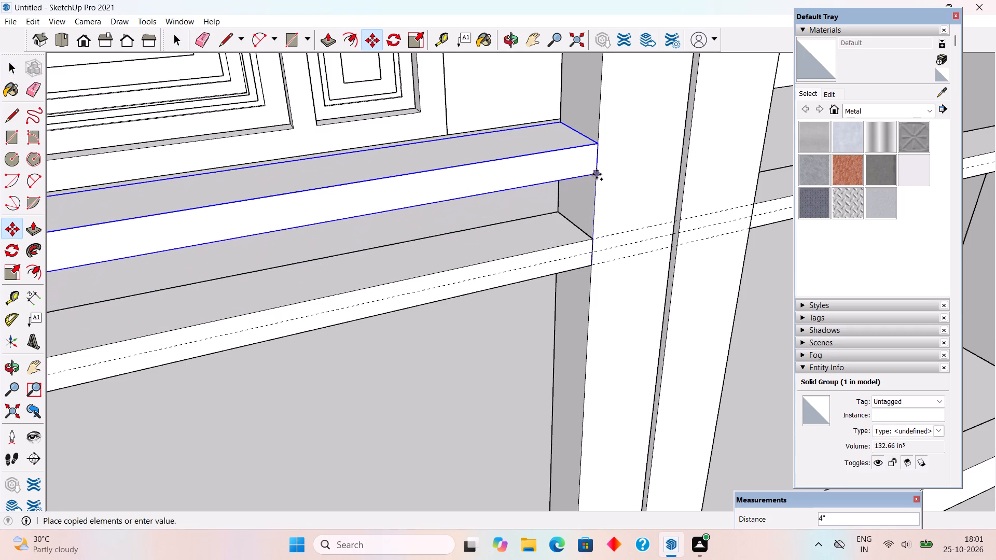
{"action": "type", "text": "5\""}
{"action": "key", "text": "Return"}
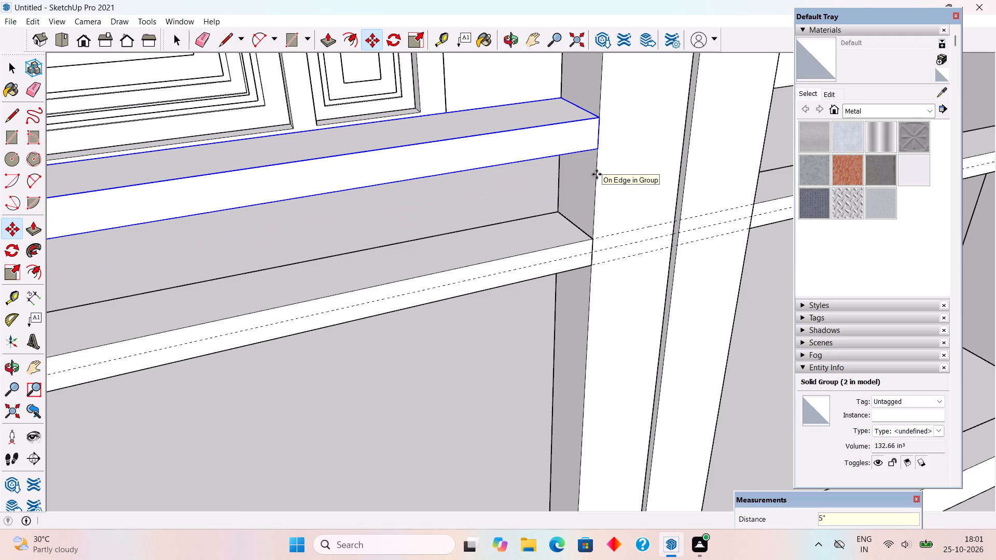
{"action": "key", "text": "space"}
Copy the left leaf's mid-height rail group 5 in straight down within the panel opening.
{"action": "left_click", "coordinate": [588, 232]}
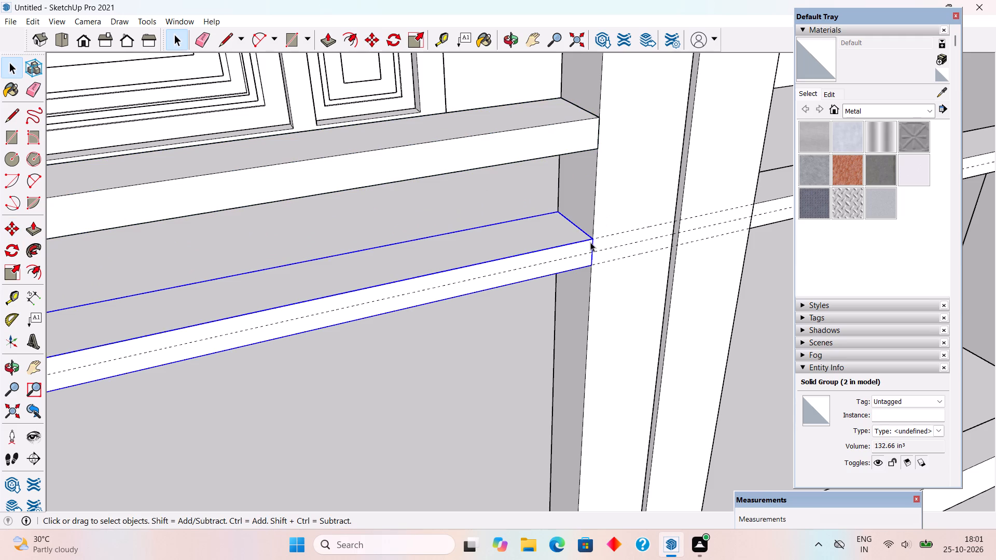
{"action": "key", "text": "m"}
{"action": "left_click", "coordinate": [595, 243]}
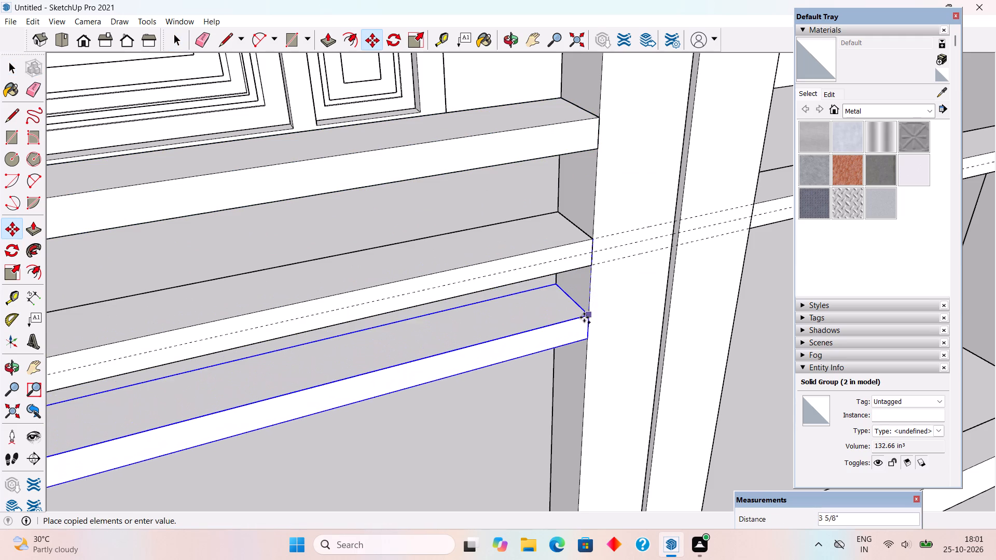
{"action": "key", "text": "5"}
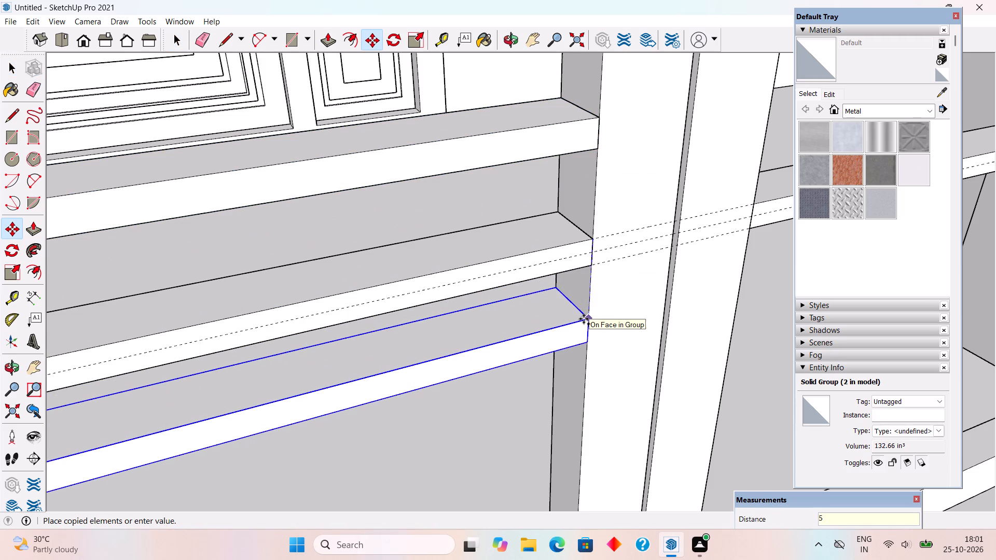
{"action": "key", "text": "shift+quotedbl"}
{"action": "key", "text": "Return"}
{"action": "key", "text": "space"}
Inside the left leaf's lower rail copy, push the front face back 1 in.
{"action": "scroll", "coordinate": [578, 348], "scroll_direction": "down", "scroll_amount": 4}
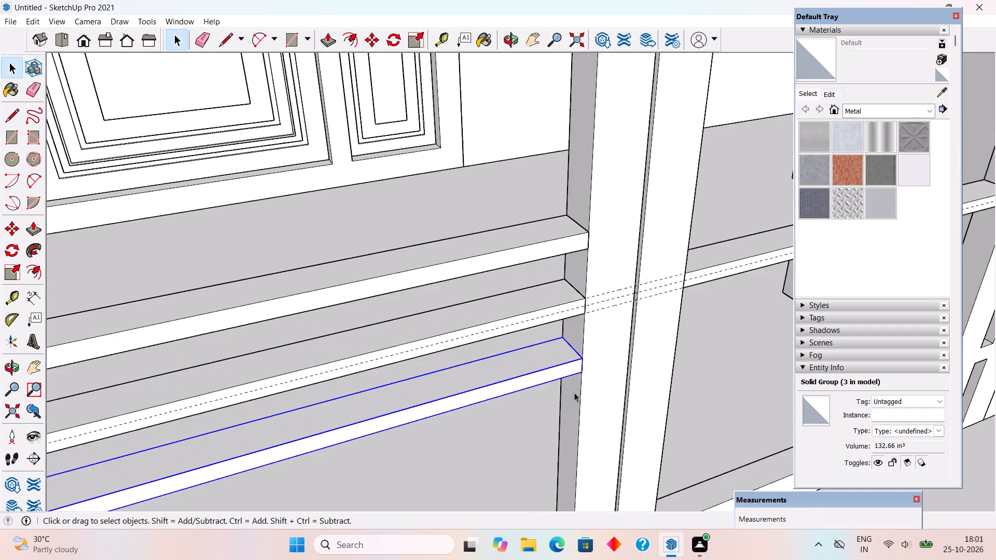
{"action": "scroll", "coordinate": [574, 393], "scroll_direction": "down", "scroll_amount": 6}
{"action": "middle_click_drag", "start_coordinate": [572, 408], "coordinate": [497, 220]}
{"action": "scroll", "coordinate": [501, 224], "scroll_direction": "down", "scroll_amount": 2}
{"action": "middle_click_drag", "start_coordinate": [482, 228], "coordinate": [434, 255]}
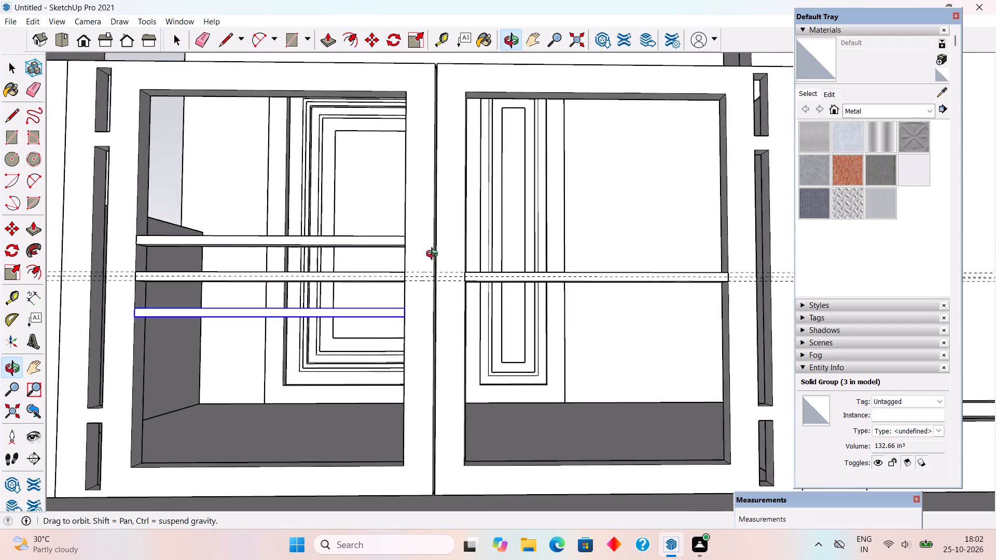
{"action": "middle_click_drag", "start_coordinate": [434, 255], "coordinate": [445, 274]}
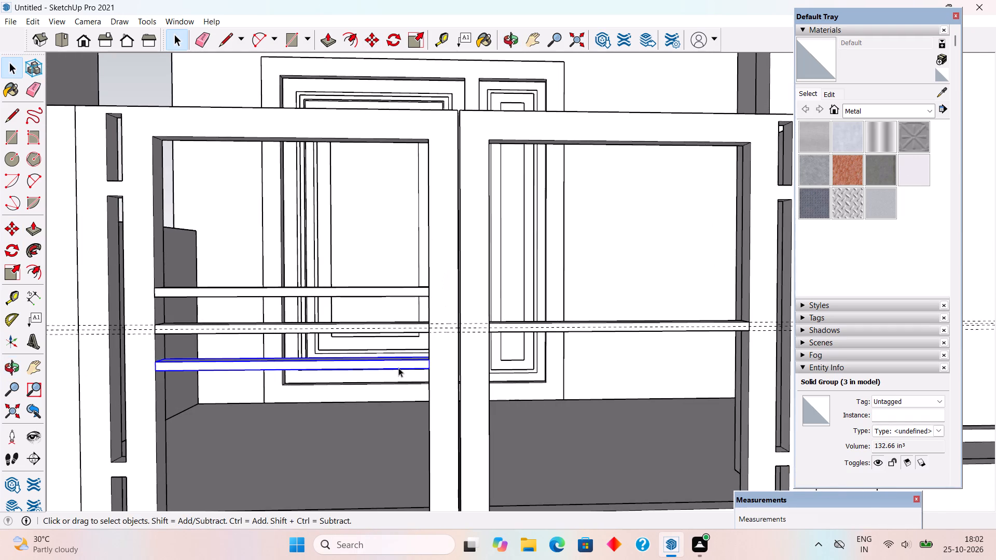
{"action": "scroll", "coordinate": [398, 368], "scroll_direction": "up", "scroll_amount": 2}
{"action": "triple_click", "coordinate": [398, 365]}
{"action": "middle_click_drag", "start_coordinate": [444, 391], "coordinate": [698, 416]}
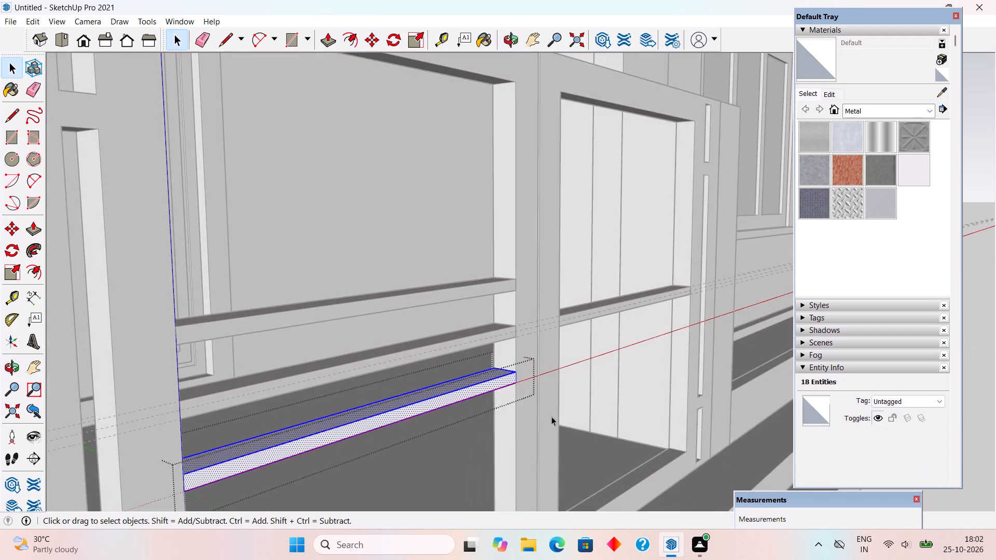
{"action": "scroll", "coordinate": [525, 401], "scroll_direction": "up", "scroll_amount": 2}
{"action": "key", "text": "p"}
{"action": "left_click", "coordinate": [483, 384]}
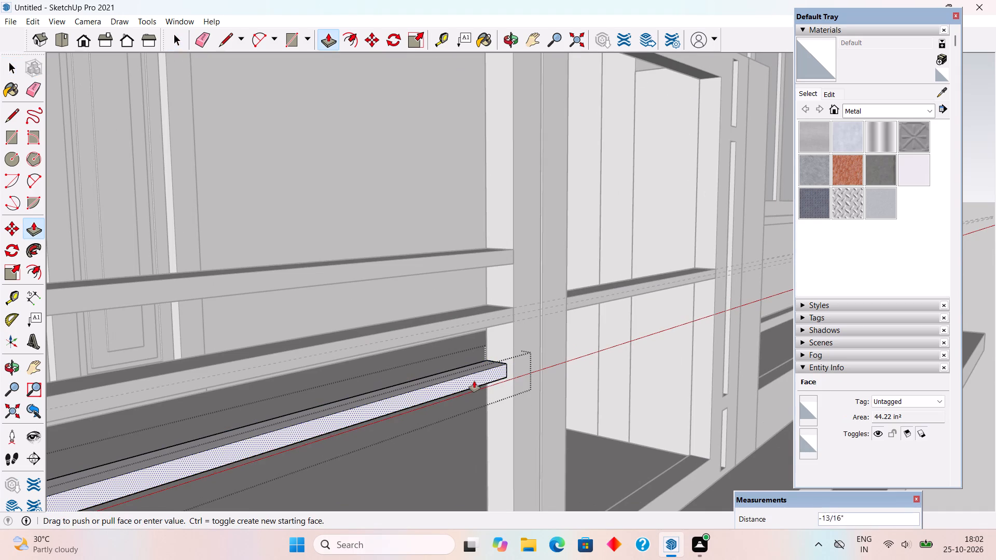
{"action": "type", "text": "1\""}
{"action": "key", "text": "Return"}
{"action": "key", "text": "space"}
Inside the left leaf's upper rail copy, push the front face back 1 in and leave the group.
{"action": "triple_click", "coordinate": [488, 260]}
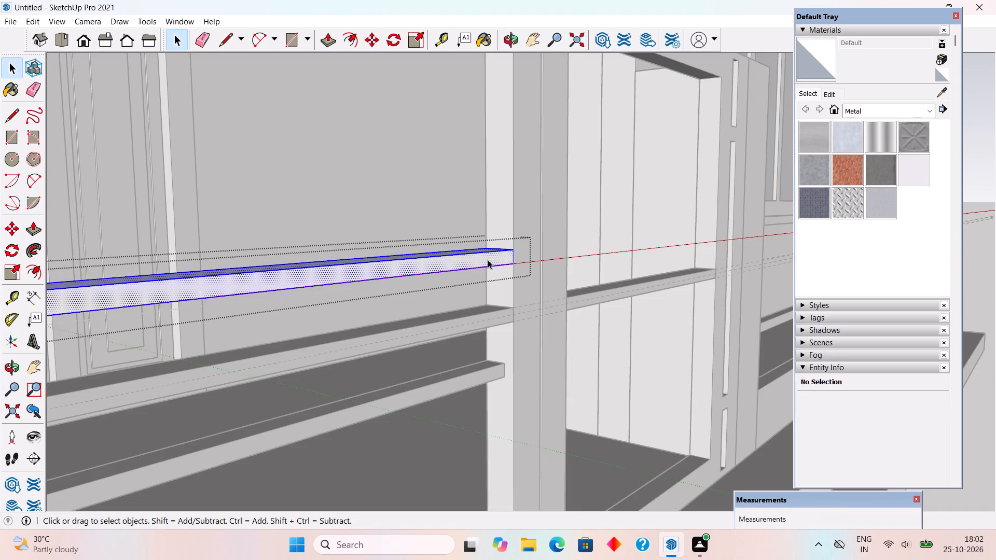
{"action": "key", "text": "p"}
{"action": "left_click", "coordinate": [489, 258]}
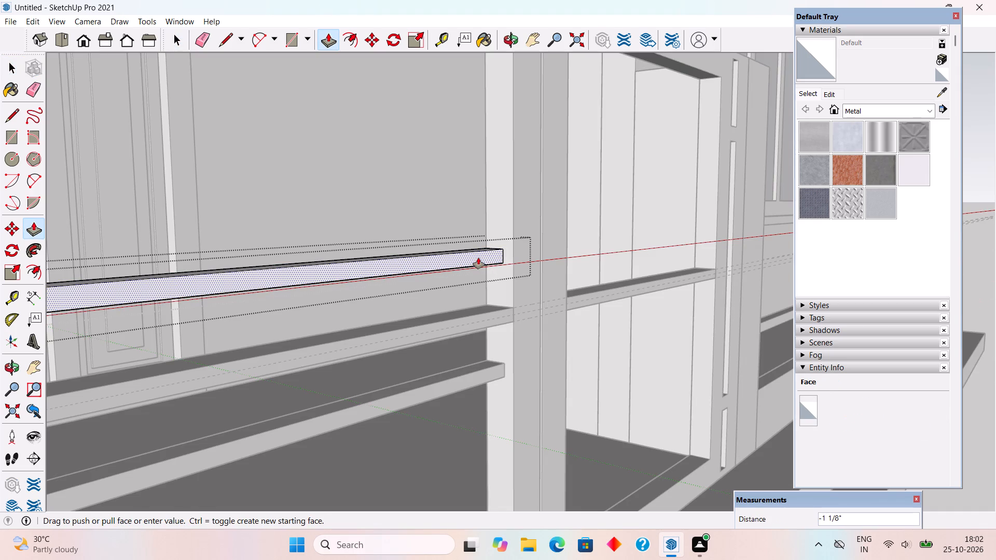
{"action": "key", "text": "1"}
{"action": "key", "text": "shift+quotedbl"}
{"action": "key", "text": "Return"}
{"action": "key", "text": "space"}
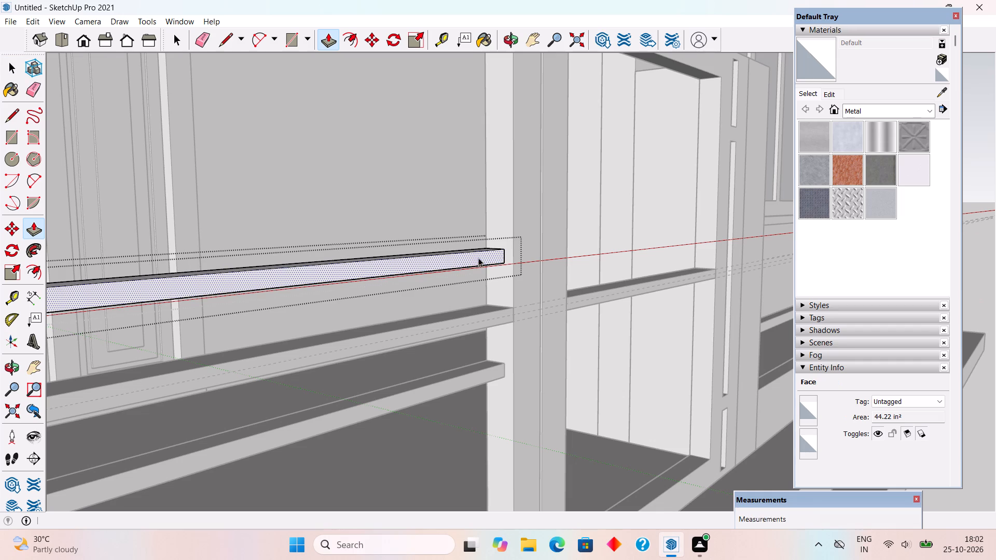
{"action": "scroll", "coordinate": [478, 258], "scroll_direction": "down", "scroll_amount": 5}
{"action": "left_click", "coordinate": [720, 486]}
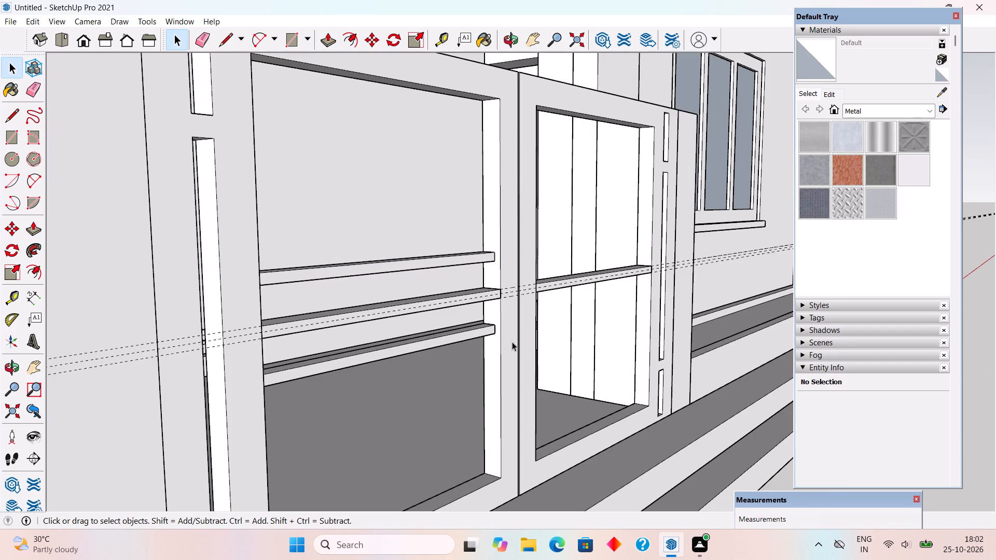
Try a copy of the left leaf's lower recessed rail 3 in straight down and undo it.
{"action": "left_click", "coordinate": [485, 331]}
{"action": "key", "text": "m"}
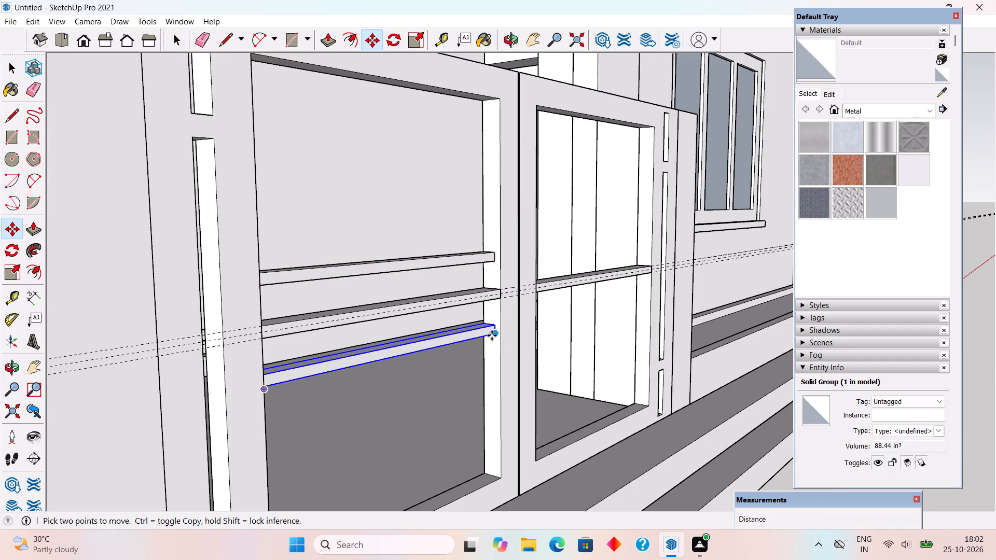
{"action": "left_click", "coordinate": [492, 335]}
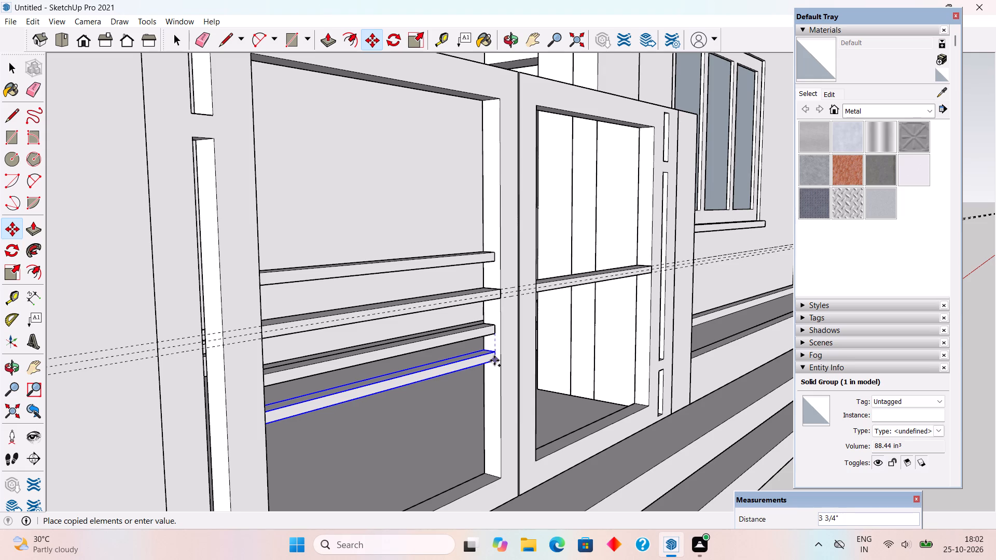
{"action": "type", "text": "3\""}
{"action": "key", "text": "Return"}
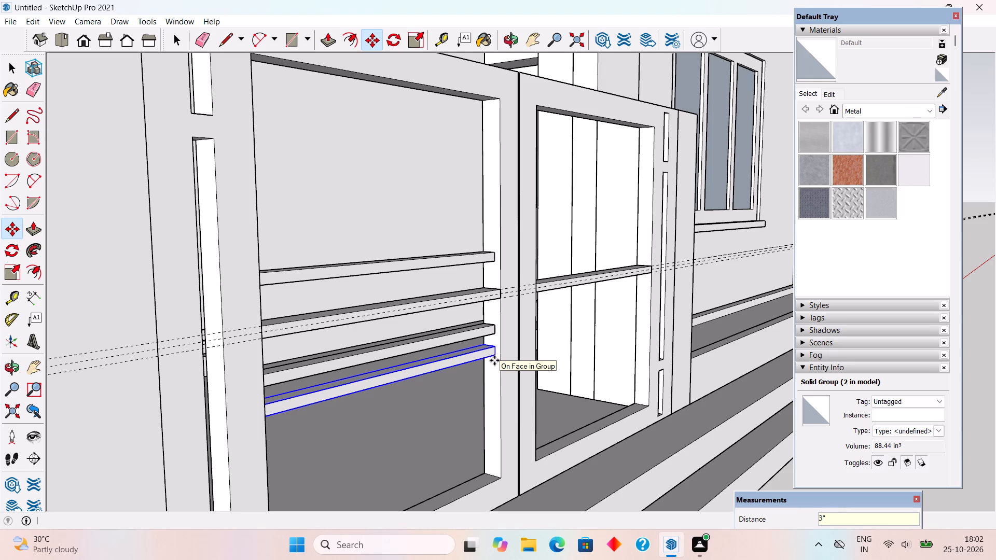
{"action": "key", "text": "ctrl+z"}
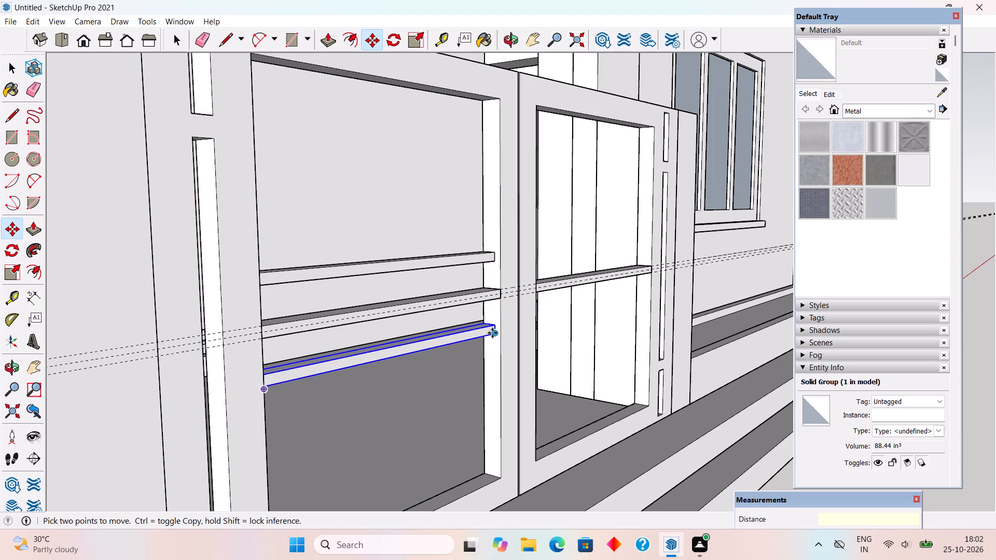
Array the left leaf's lower recessed rail straight down as six copies spaced 3.5 in apart.
{"action": "left_click", "coordinate": [495, 335]}
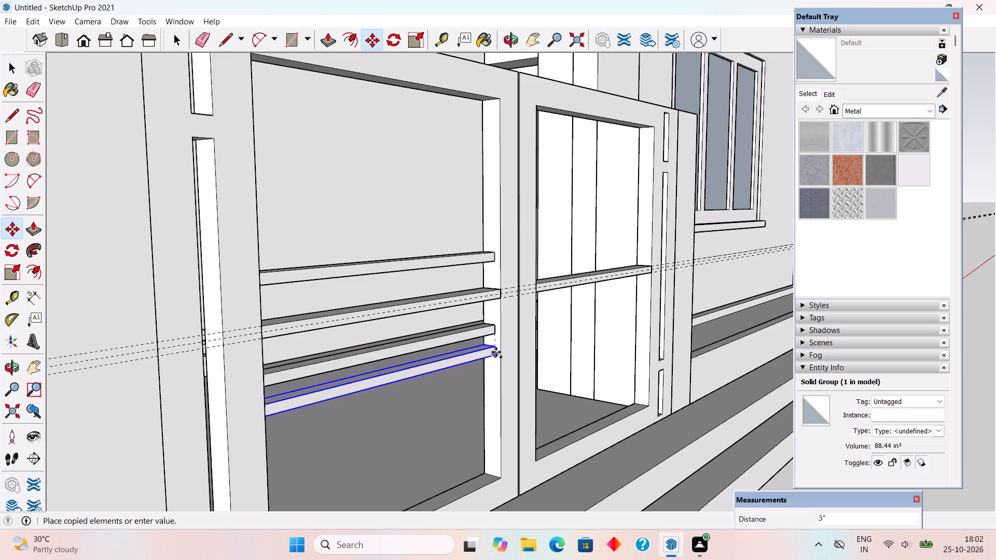
{"action": "type", "text": "3.5\""}
{"action": "key", "text": "Return"}
{"action": "key", "text": "x"}
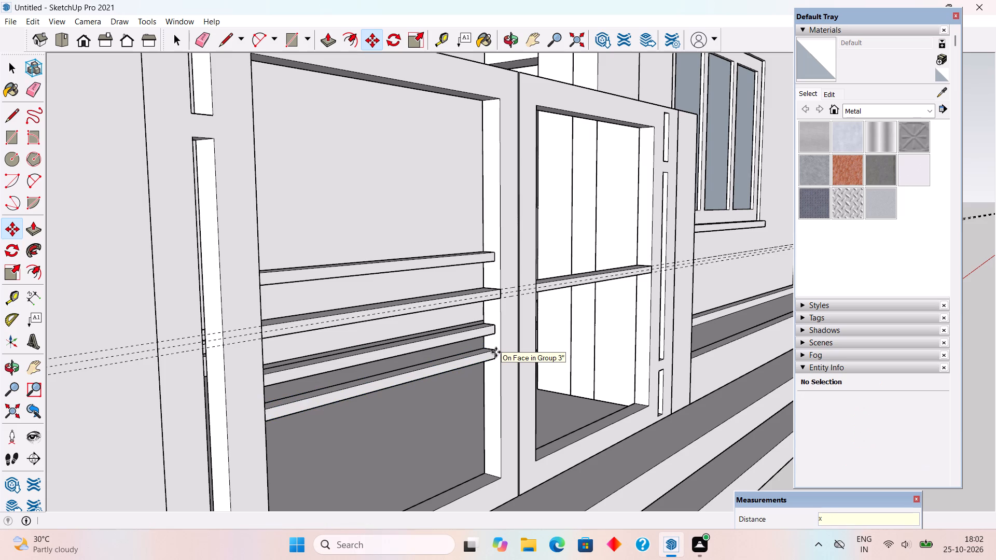
{"action": "key", "text": "6"}
{"action": "key", "text": "Return"}
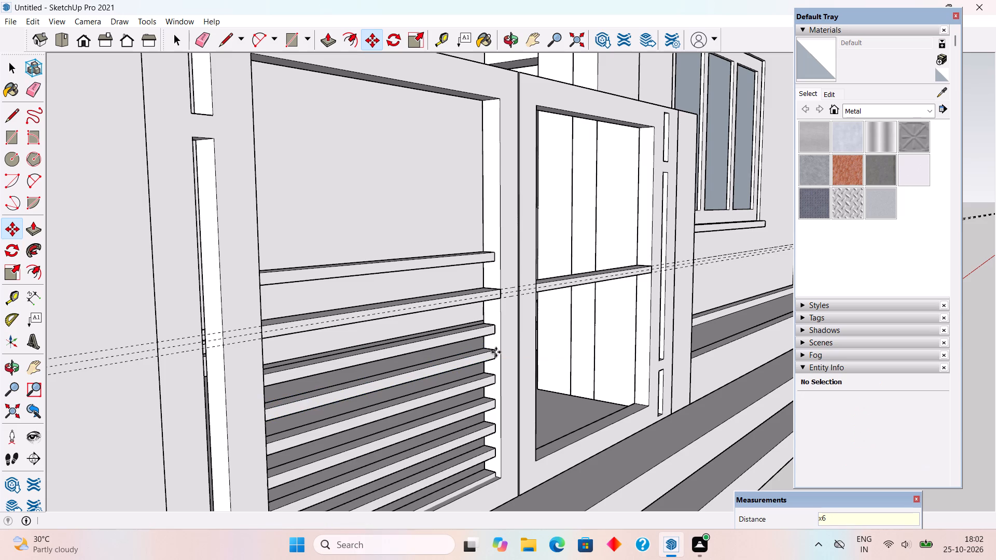
Array the left leaf's upper recessed rail straight up as six copies spaced 3.5 in apart.
{"action": "left_click", "coordinate": [491, 259]}
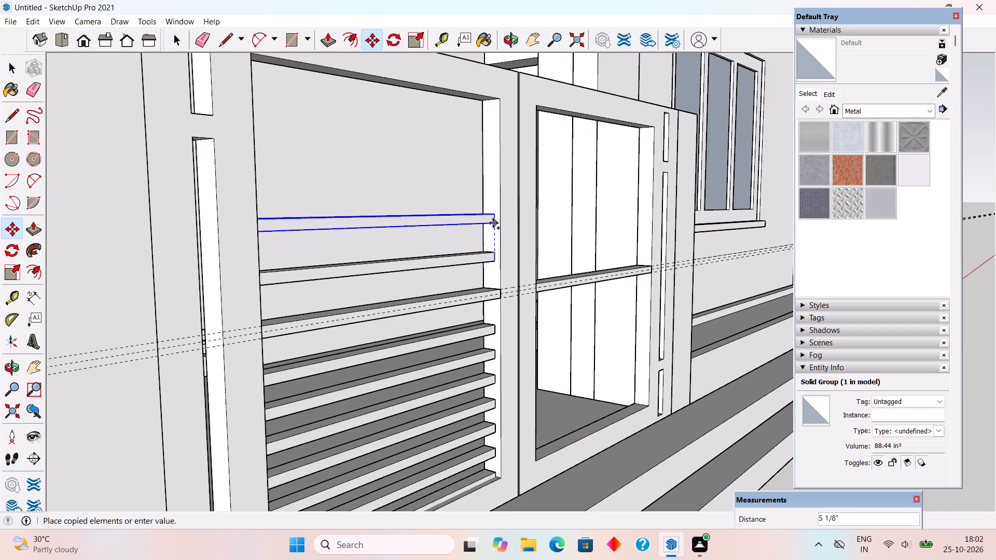
{"action": "type", "text": "3.5\""}
{"action": "key", "text": "Return"}
{"action": "key", "text": "x"}
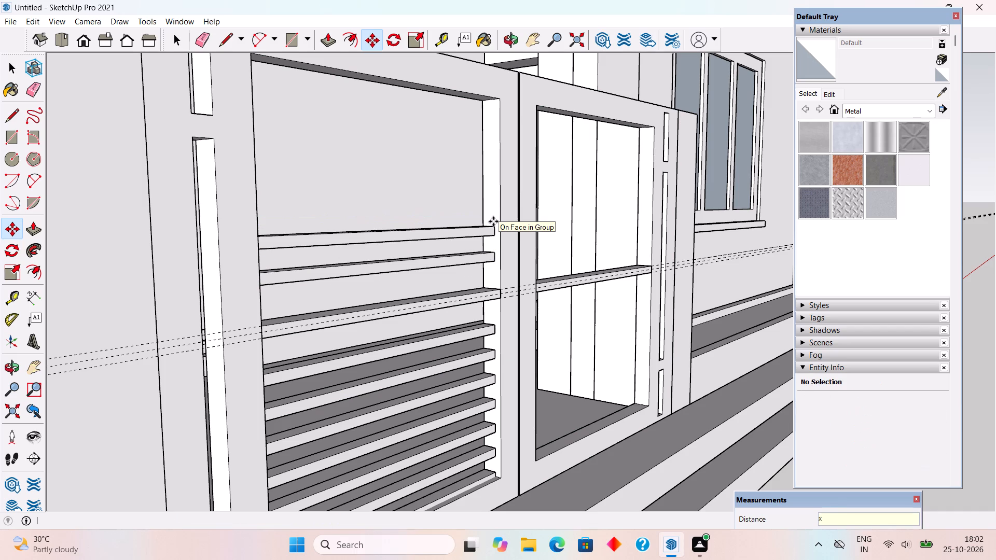
{"action": "key", "text": "6"}
{"action": "key", "text": "Return"}
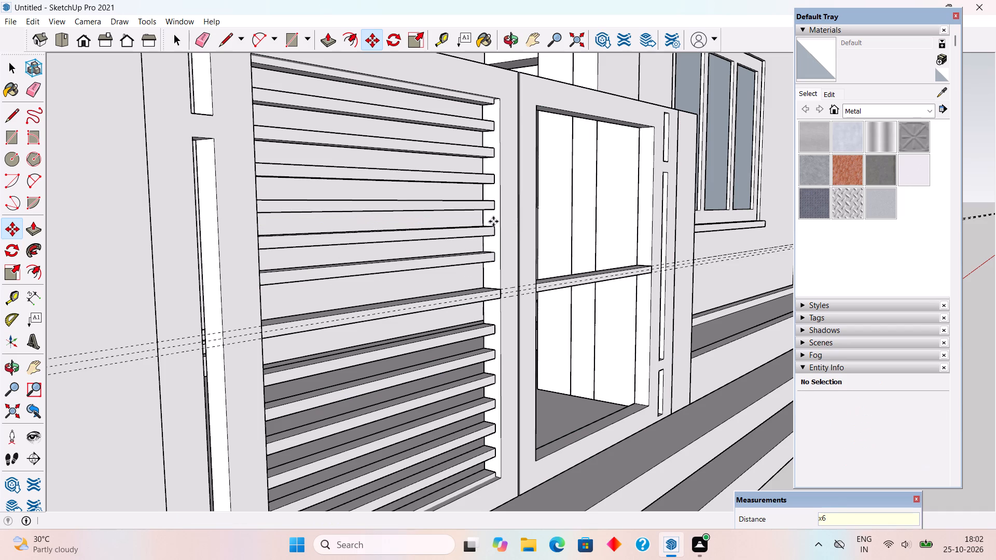
{"action": "key", "text": "space"}
Copy the right gate leaf's mid-height rail 5 in straight up.
{"action": "scroll", "coordinate": [493, 221], "scroll_direction": "down", "scroll_amount": 8}
{"action": "middle_click_drag", "start_coordinate": [509, 338], "coordinate": [444, 340]}
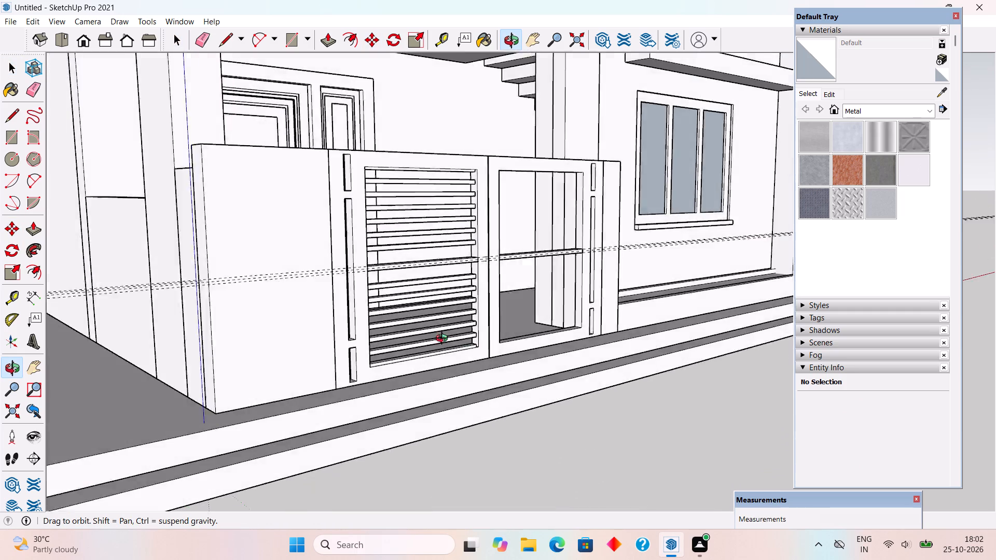
{"action": "middle_click_drag", "start_coordinate": [444, 340], "coordinate": [303, 342]}
{"action": "scroll", "coordinate": [616, 256], "scroll_direction": "up", "scroll_amount": 4}
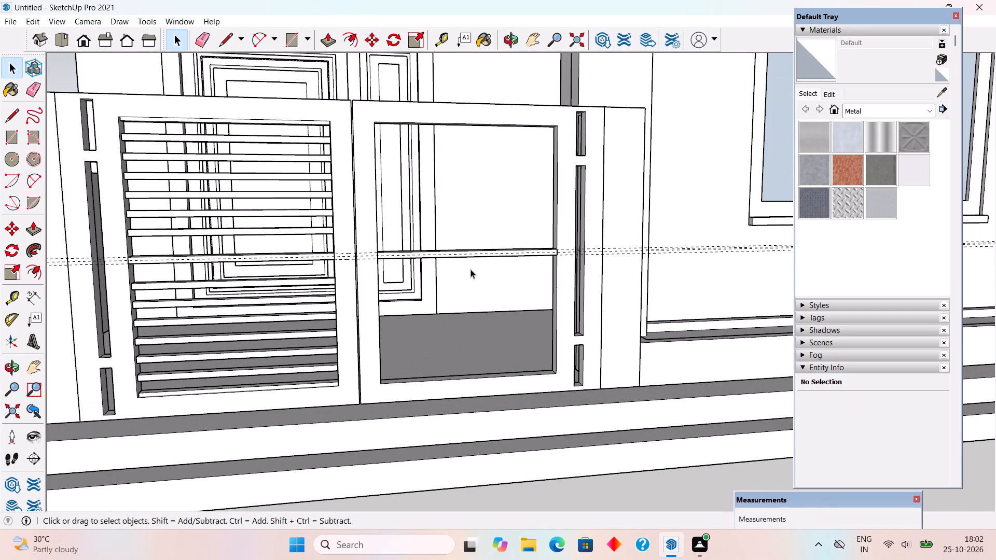
{"action": "middle_click_drag", "start_coordinate": [540, 307], "coordinate": [606, 337]}
{"action": "scroll", "coordinate": [554, 313], "scroll_direction": "up", "scroll_amount": 2}
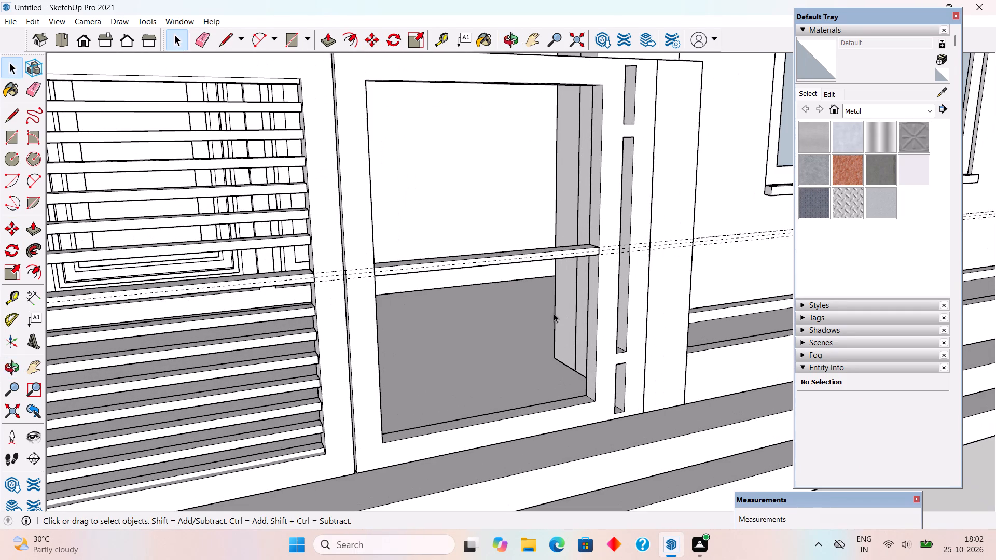
{"action": "scroll", "coordinate": [596, 223], "scroll_direction": "up", "scroll_amount": 4}
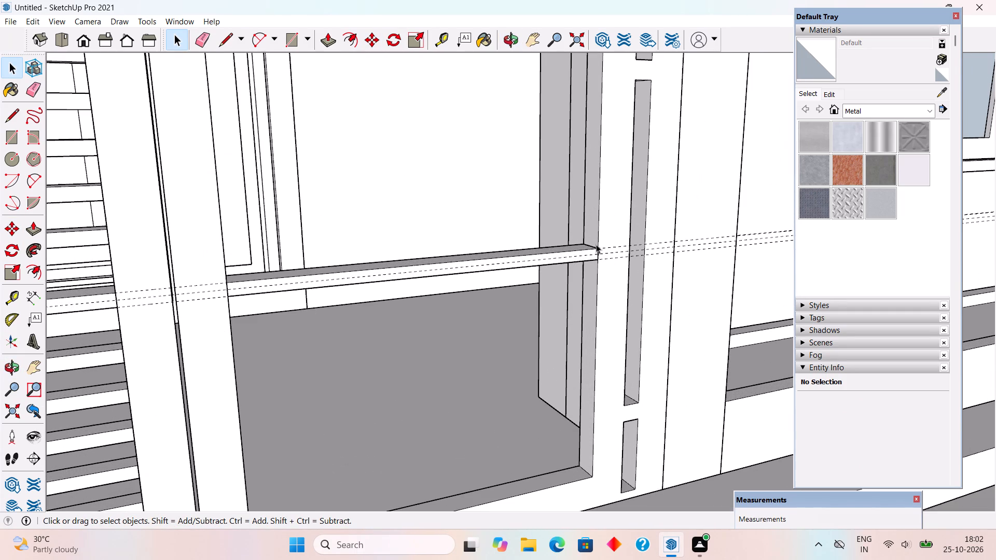
{"action": "left_click", "coordinate": [589, 255]}
{"action": "scroll", "coordinate": [589, 255], "scroll_direction": "up", "scroll_amount": 4}
{"action": "left_click", "coordinate": [578, 248]}
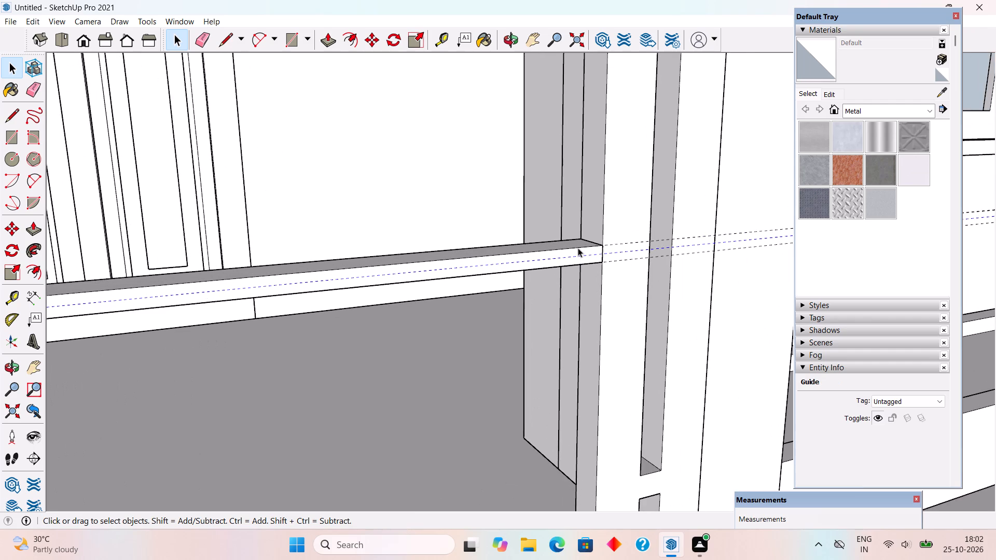
{"action": "left_click", "coordinate": [581, 264]}
{"action": "scroll", "coordinate": [567, 258], "scroll_direction": "up", "scroll_amount": 5}
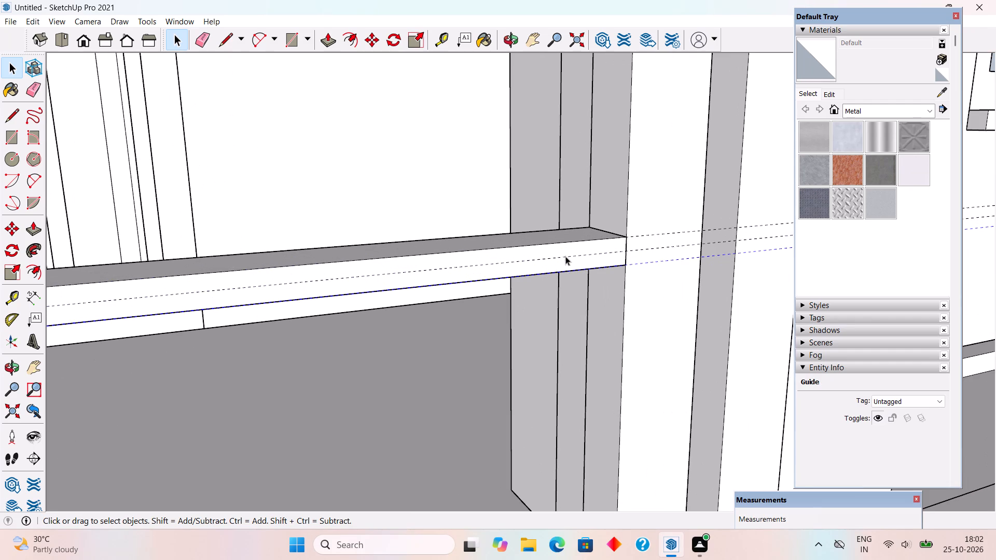
{"action": "left_click", "coordinate": [566, 254]}
{"action": "key", "text": "m"}
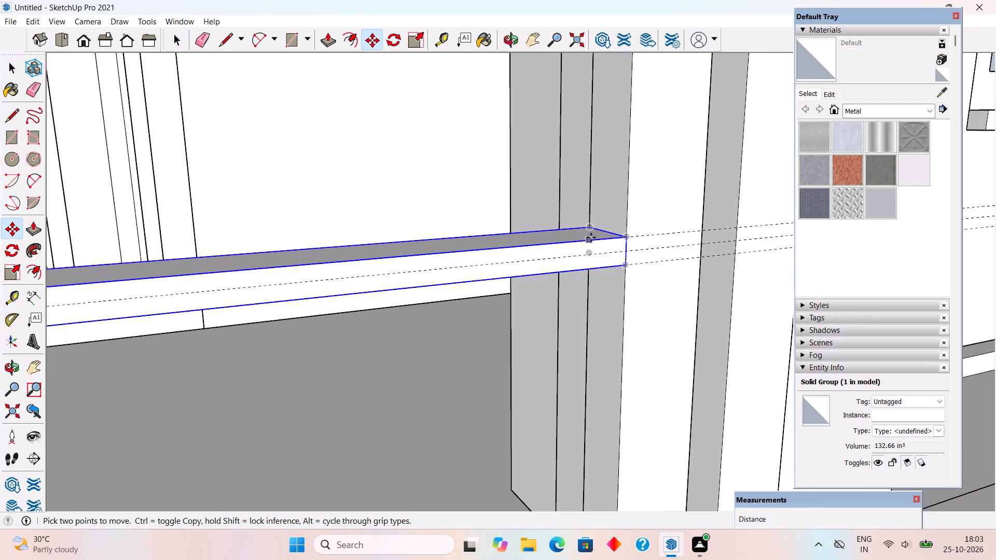
{"action": "left_click", "coordinate": [624, 234]}
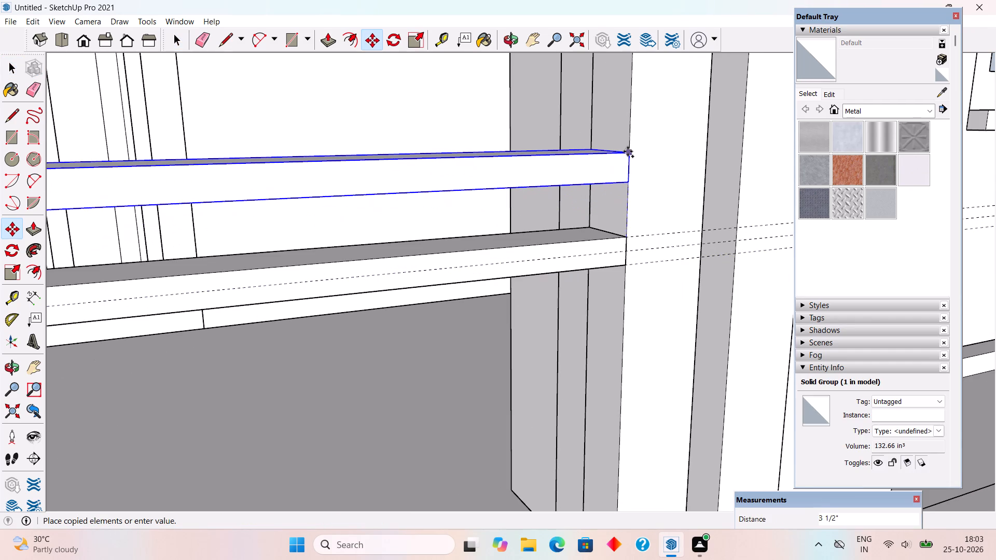
{"action": "type", "text": "5\""}
{"action": "key", "text": "Return"}
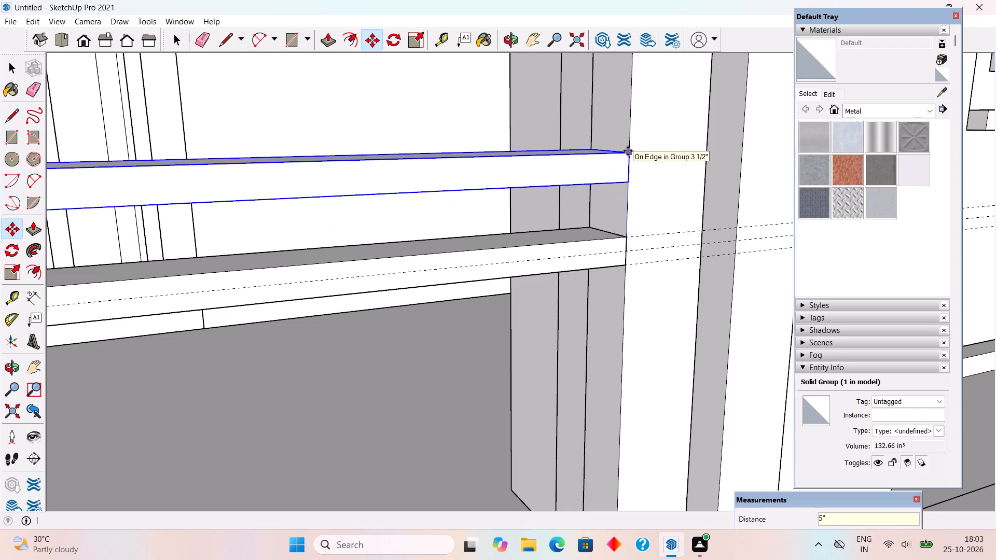
{"action": "key", "text": "space"}
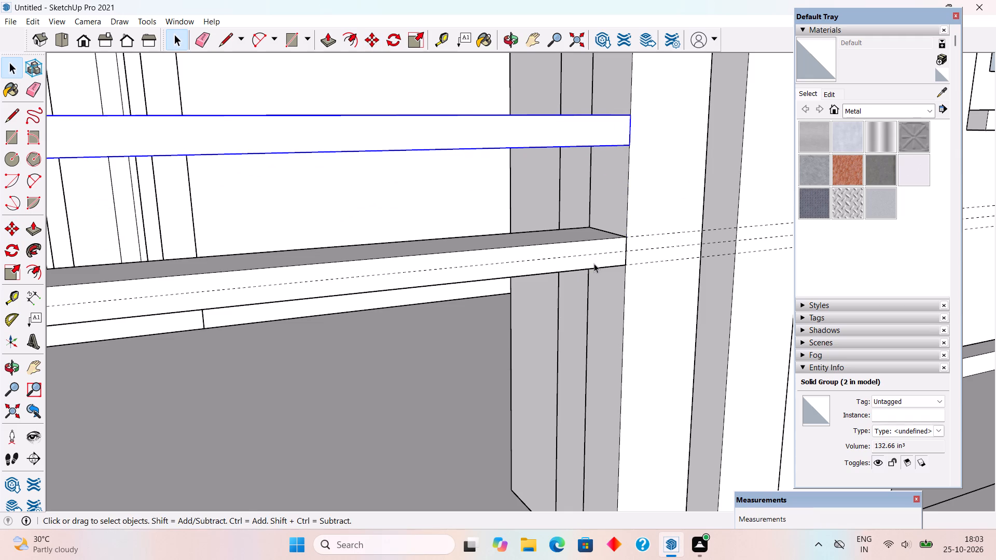
Copy the right gate leaf's mid-height rail 5 in straight down.
{"action": "left_click", "coordinate": [594, 263]}
{"action": "key", "text": "m"}
{"action": "left_click", "coordinate": [631, 243]}
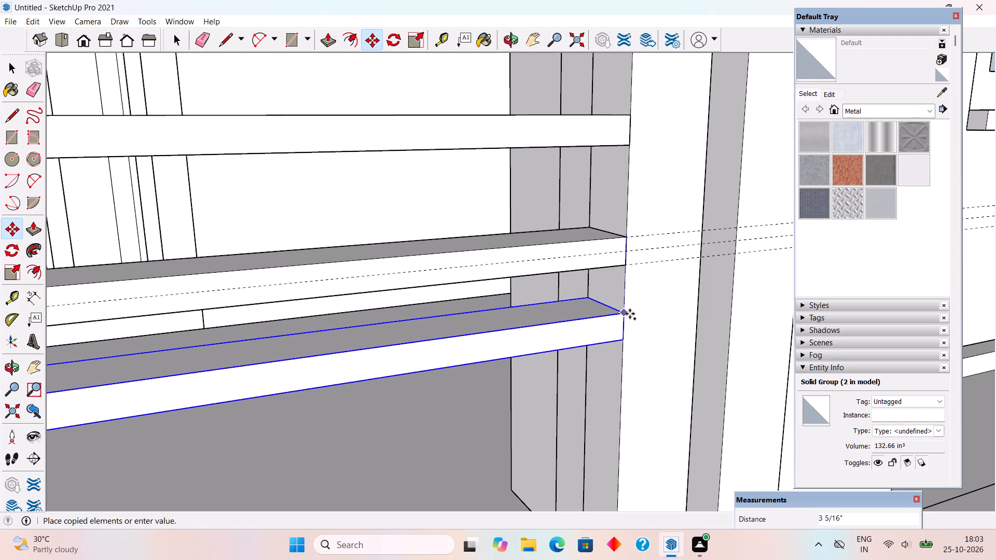
{"action": "type", "text": "5\""}
{"action": "key", "text": "Return"}
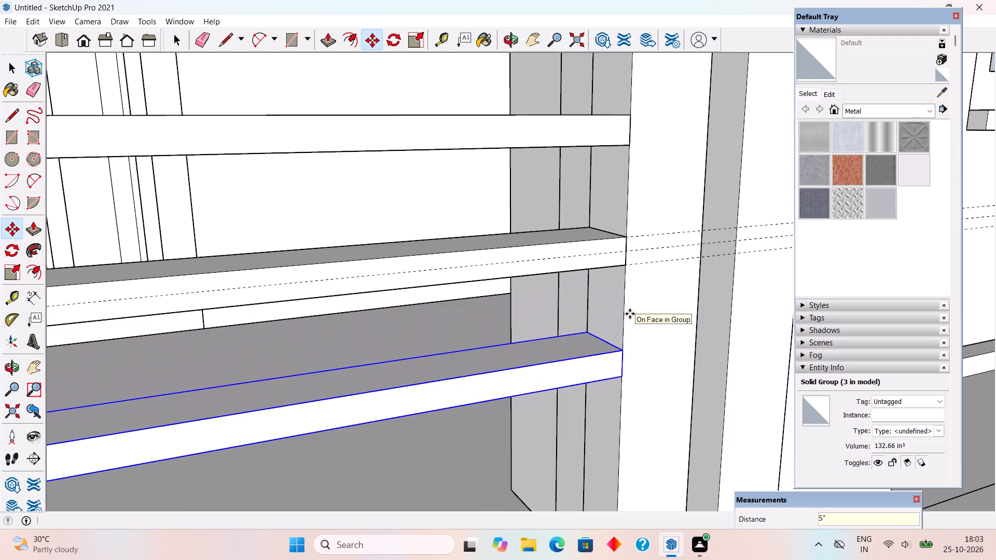
{"action": "scroll", "coordinate": [649, 321], "scroll_direction": "down", "scroll_amount": 4}
{"action": "key", "text": "space"}
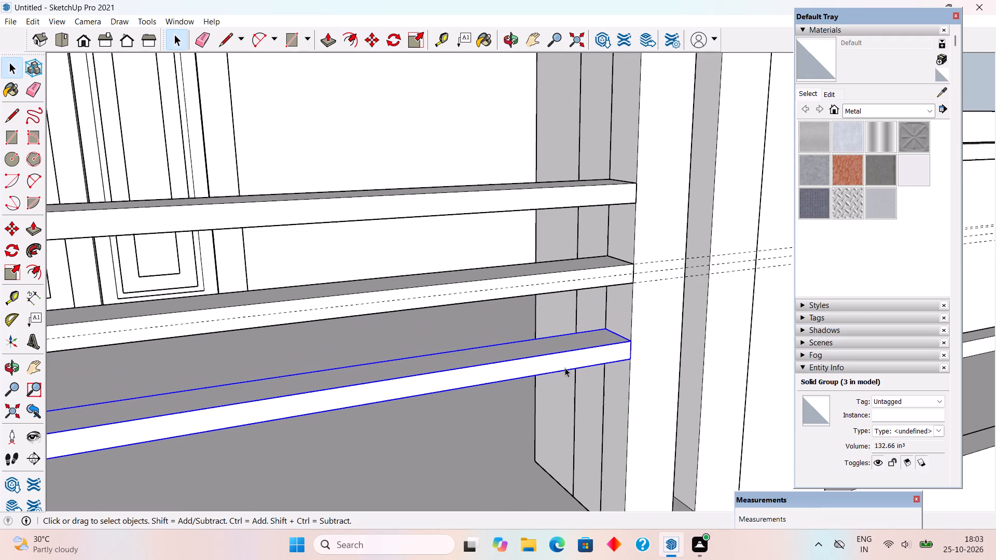
Inside the right leaf's lower rail copy, push the front face back 1 in.
{"action": "triple_click", "coordinate": [565, 368]}
{"action": "scroll", "coordinate": [565, 366], "scroll_direction": "up", "scroll_amount": 4}
{"action": "key", "text": "p"}
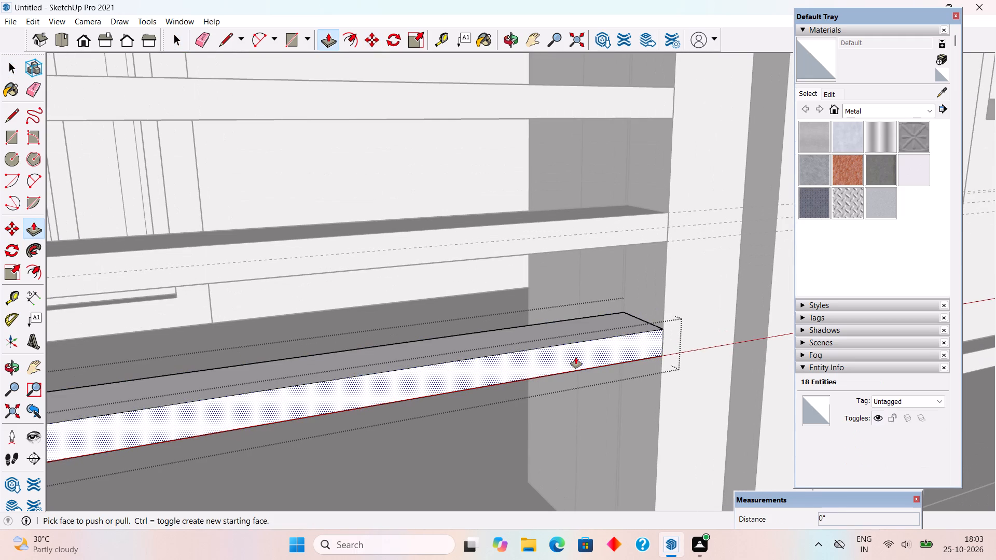
{"action": "left_click", "coordinate": [576, 357]}
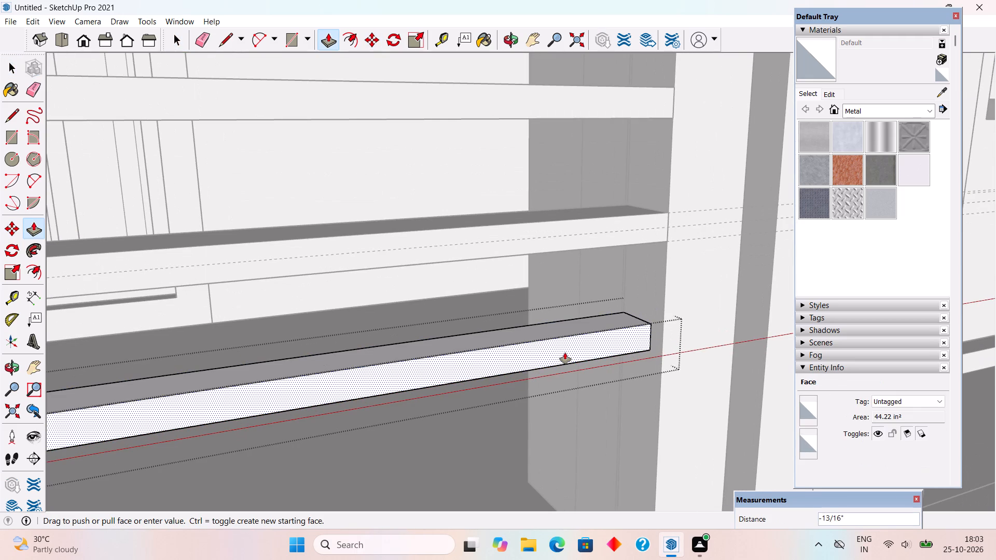
{"action": "type", "text": "1\""}
{"action": "key", "text": "Return"}
{"action": "key", "text": "space"}
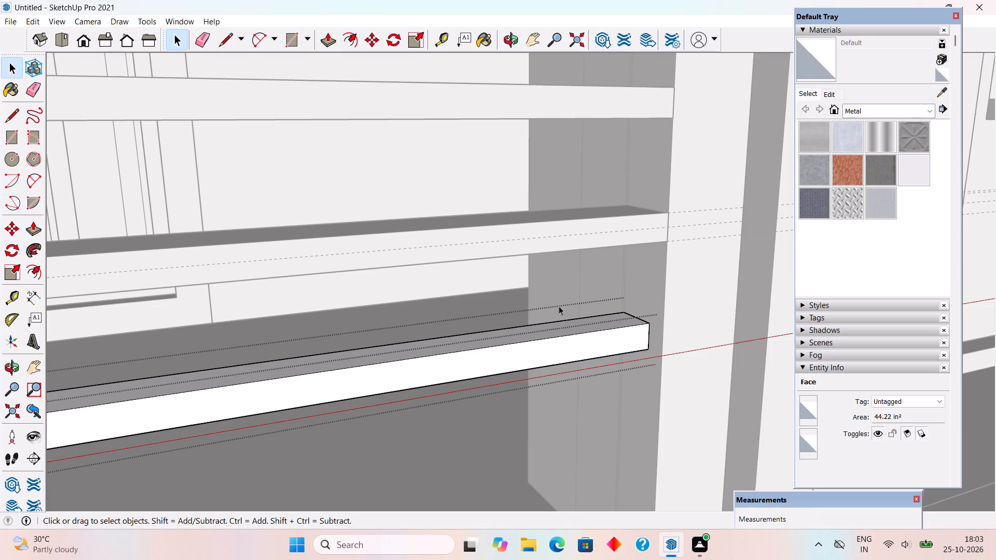
Inside the right leaf's upper rail copy, push the front face back 1 in and leave the group.
{"action": "triple_click", "coordinate": [561, 111]}
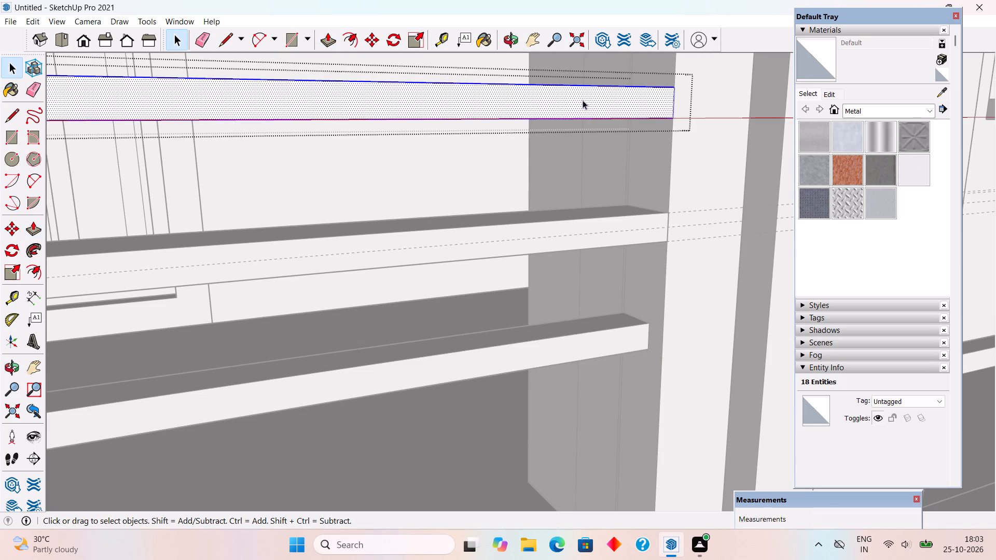
{"action": "key", "text": "p"}
{"action": "left_click", "coordinate": [586, 95]}
{"action": "type", "text": "1\""}
{"action": "key", "text": "Return"}
{"action": "key", "text": "space"}
{"action": "scroll", "coordinate": [609, 178], "scroll_direction": "down", "scroll_amount": 4}
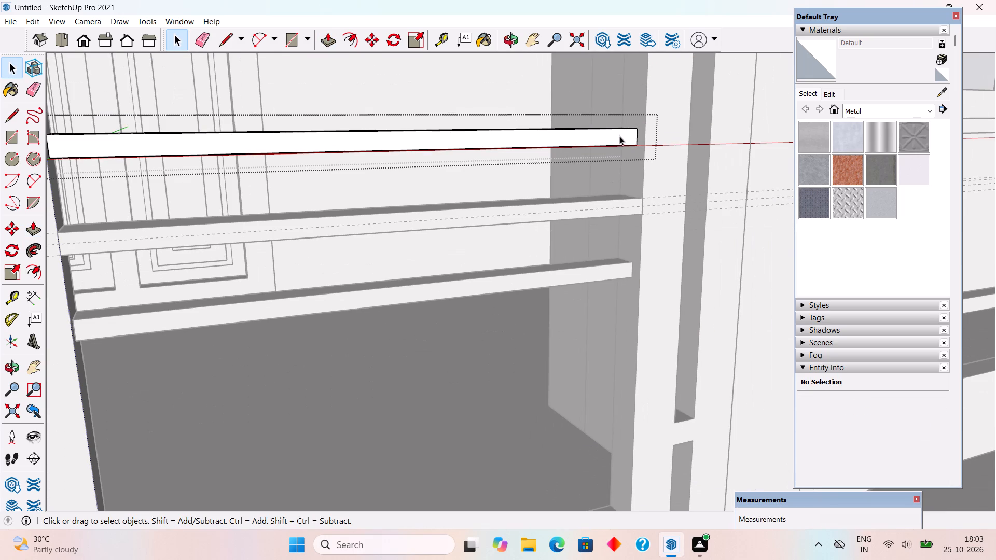
{"action": "left_click", "coordinate": [618, 260]}
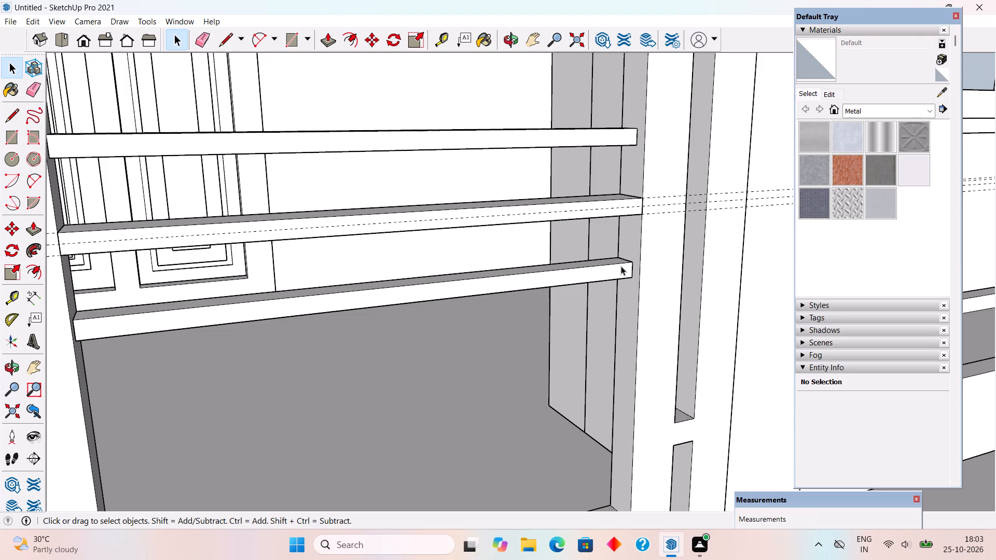
Array the right leaf's lower recessed rail straight down as six copies spaced 3.5 in apart.
{"action": "left_click", "coordinate": [626, 270]}
{"action": "key", "text": "m"}
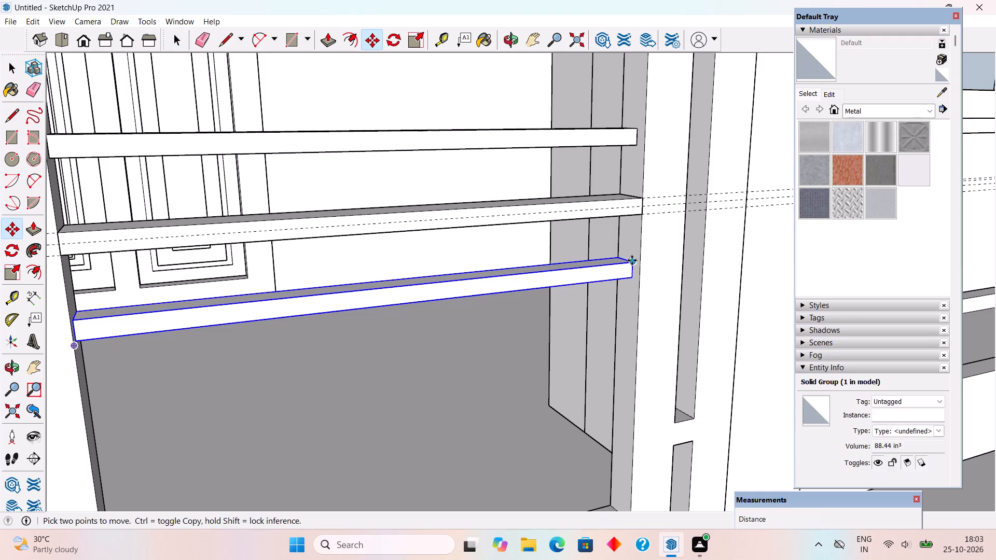
{"action": "left_click", "coordinate": [632, 260]}
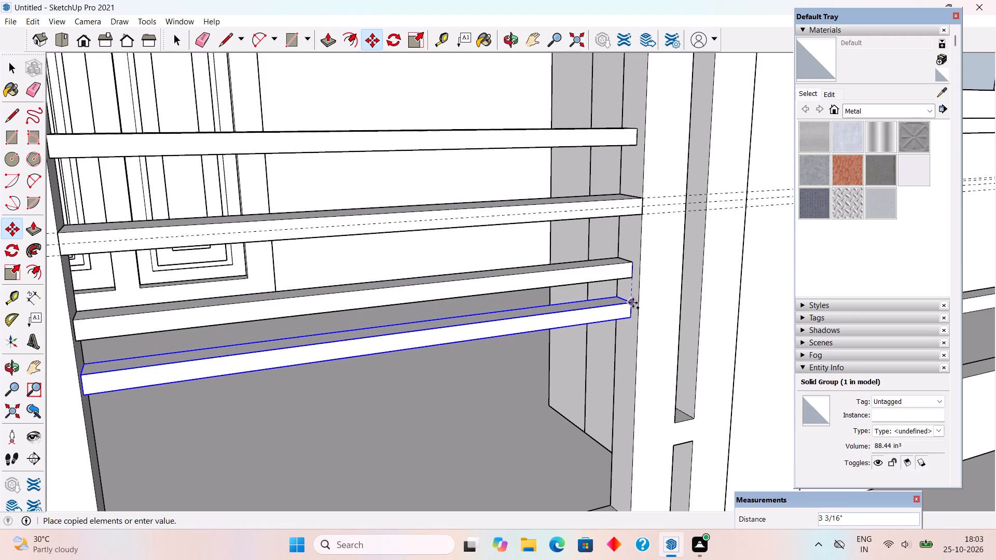
{"action": "type", "text": "3.5\""}
{"action": "key", "text": "Return"}
{"action": "key", "text": "x"}
{"action": "key", "text": "6"}
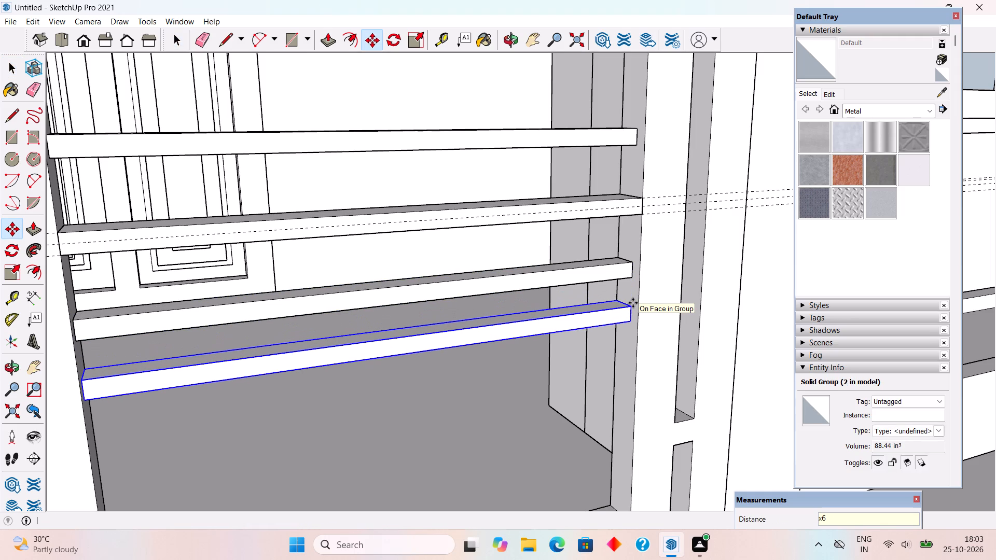
{"action": "key", "text": "Return"}
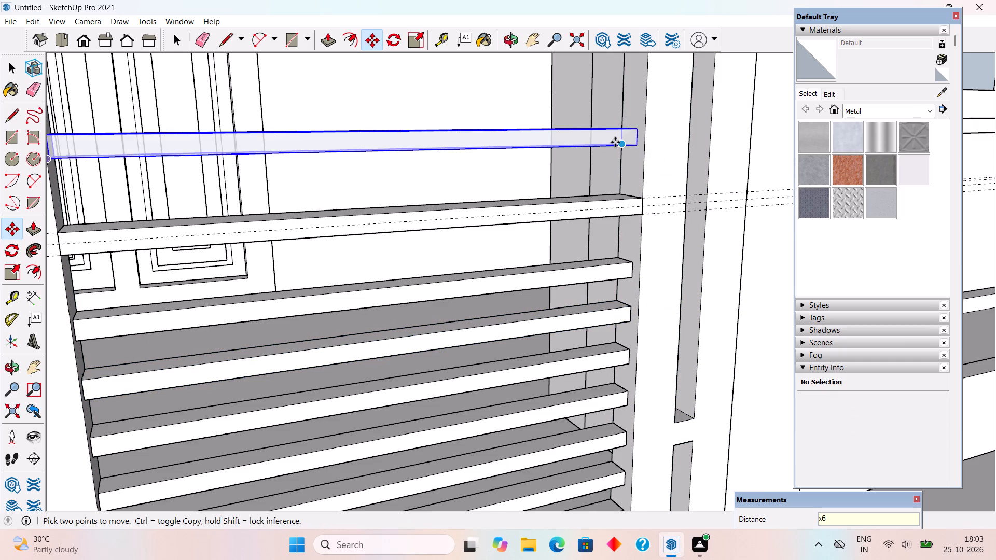
Array the right leaf's upper recessed rail straight up as six copies spaced 3.5 in apart.
{"action": "left_click", "coordinate": [615, 142]}
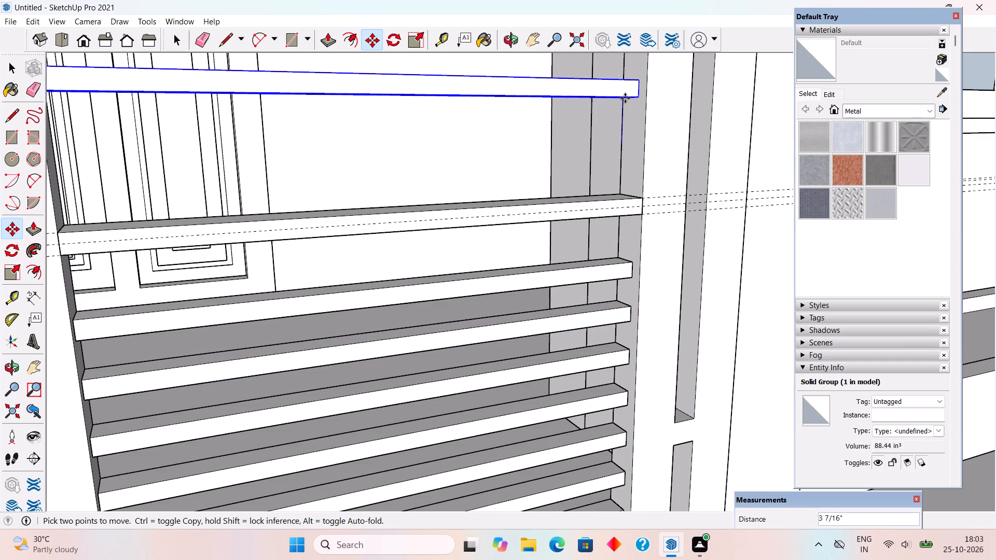
{"action": "type", "text": "3.5\""}
{"action": "key", "text": "Return"}
{"action": "type", "text": "x6"}
{"action": "key", "text": "Return"}
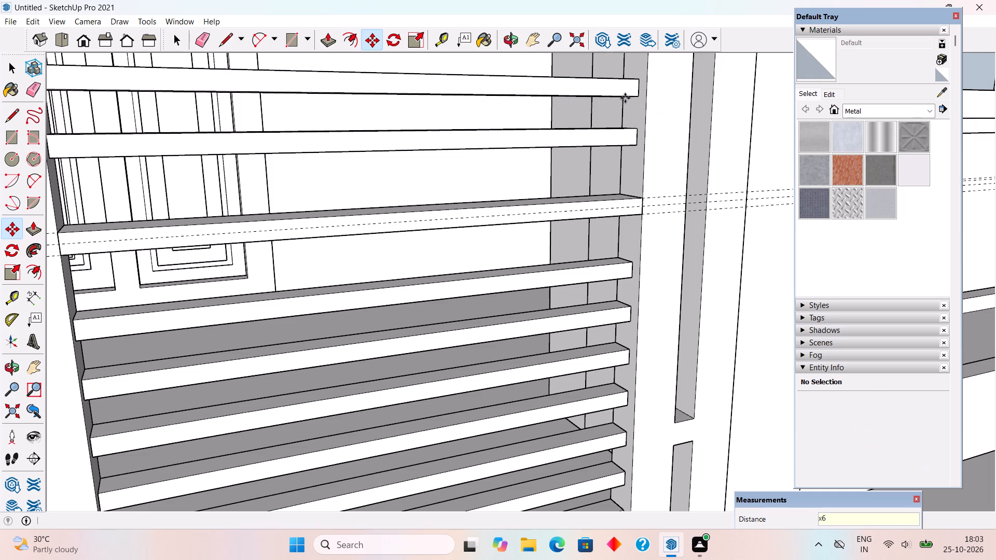
{"action": "scroll", "coordinate": [627, 105], "scroll_direction": "down", "scroll_amount": 3}
{"action": "scroll", "coordinate": [620, 273], "scroll_direction": "down", "scroll_amount": 6}
{"action": "key", "text": "space"}
Delete the bottommost slat touching the frame in both the right and left gate leaf openings.
{"action": "scroll", "coordinate": [621, 289], "scroll_direction": "down", "scroll_amount": 3}
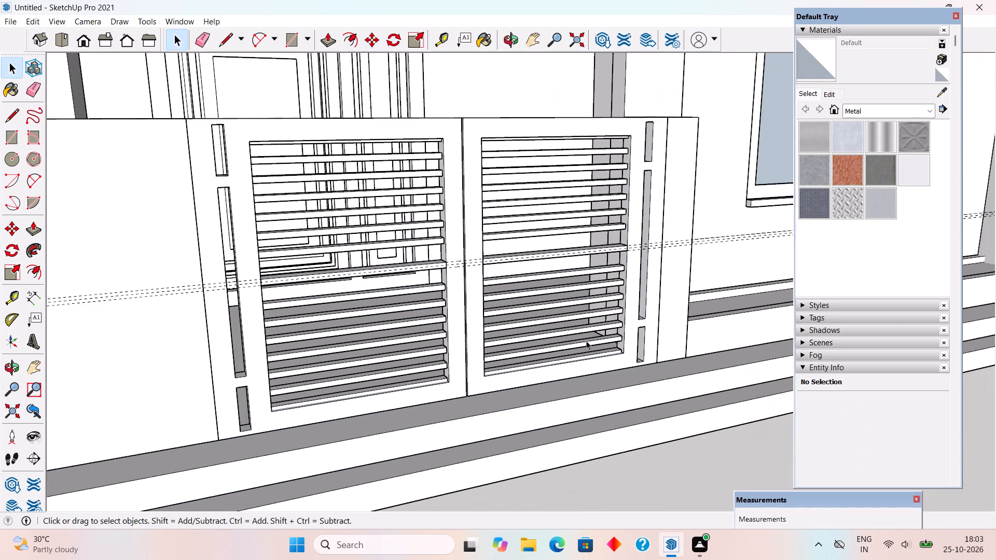
{"action": "middle_click_drag", "start_coordinate": [578, 344], "coordinate": [542, 389]}
{"action": "scroll", "coordinate": [525, 372], "scroll_direction": "up", "scroll_amount": 4}
{"action": "left_click", "coordinate": [541, 359]}
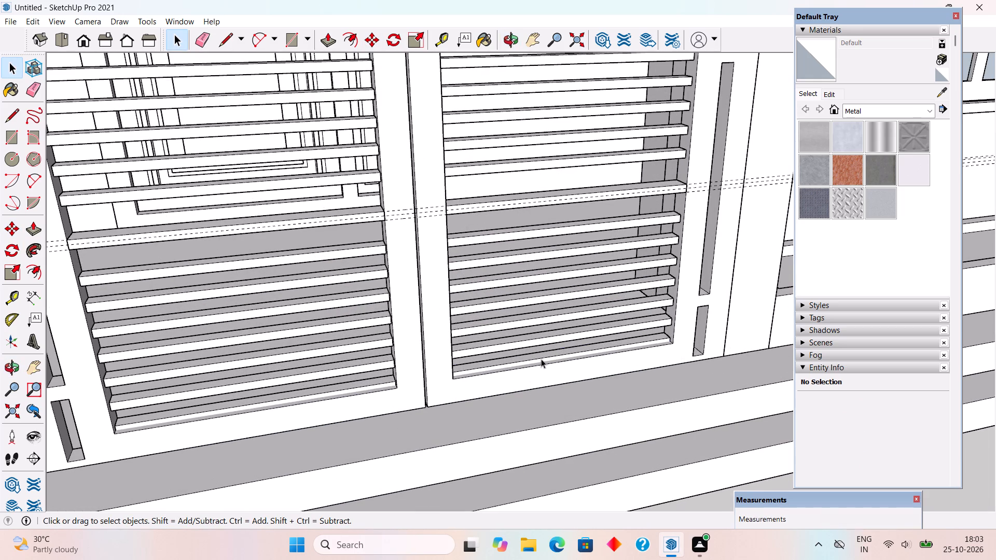
{"action": "key", "text": "Delete"}
{"action": "left_click", "coordinate": [382, 380]}
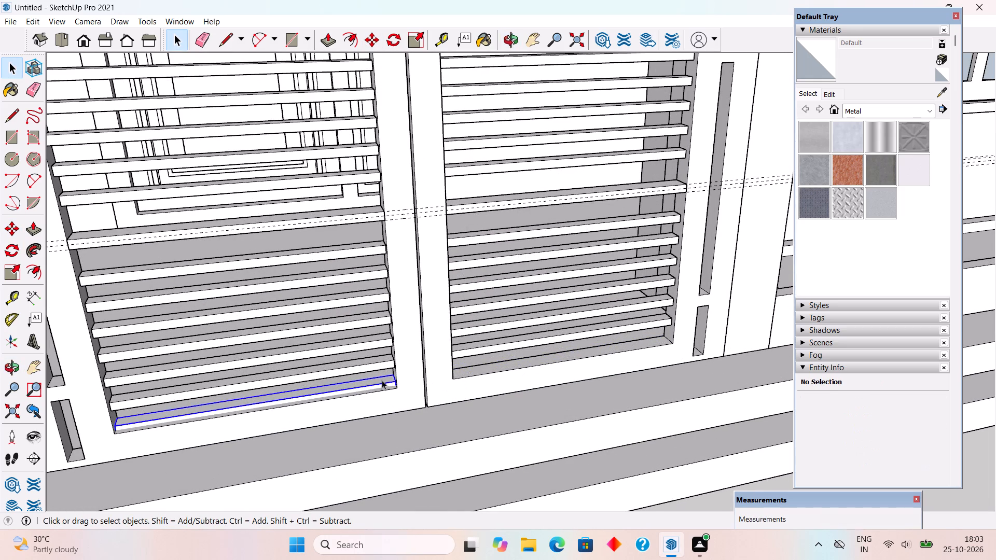
{"action": "key", "text": "Delete"}
Delete the topmost slat touching the frame in both the left and right gate leaf openings.
{"action": "scroll", "coordinate": [382, 380], "scroll_direction": "down", "scroll_amount": 7}
{"action": "scroll", "coordinate": [367, 205], "scroll_direction": "up", "scroll_amount": 8}
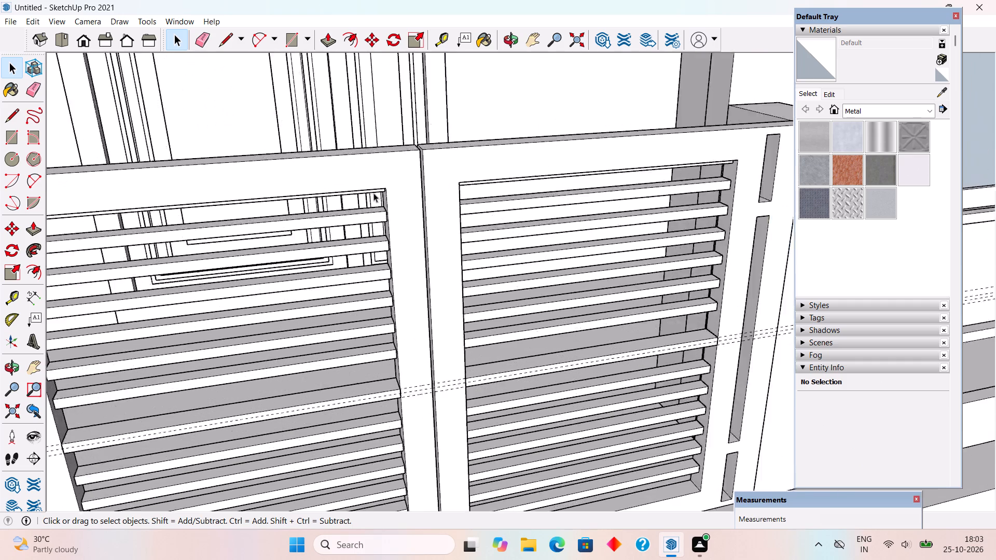
{"action": "scroll", "coordinate": [374, 193], "scroll_direction": "up", "scroll_amount": 2}
{"action": "left_click", "coordinate": [380, 191]}
{"action": "key", "text": "Delete"}
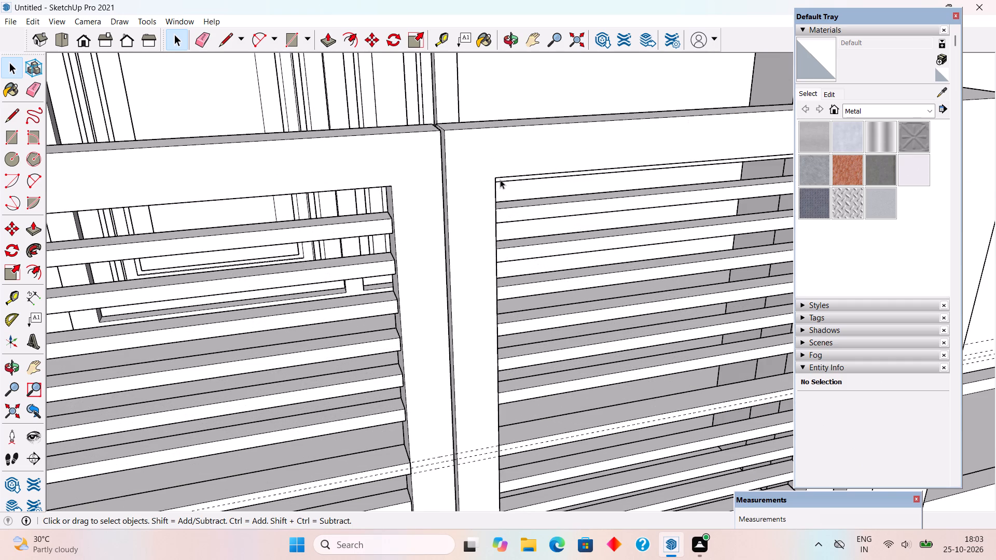
{"action": "left_click", "coordinate": [504, 179]}
{"action": "key", "text": "Delete"}
On the gate's inner side, draw a rectangle about 3' 7/8" by 11 3/16" across the first leaf's middle rail and adjacent slats.
{"action": "scroll", "coordinate": [504, 191], "scroll_direction": "down", "scroll_amount": 7}
{"action": "middle_click_drag", "start_coordinate": [497, 297], "coordinate": [773, 342]}
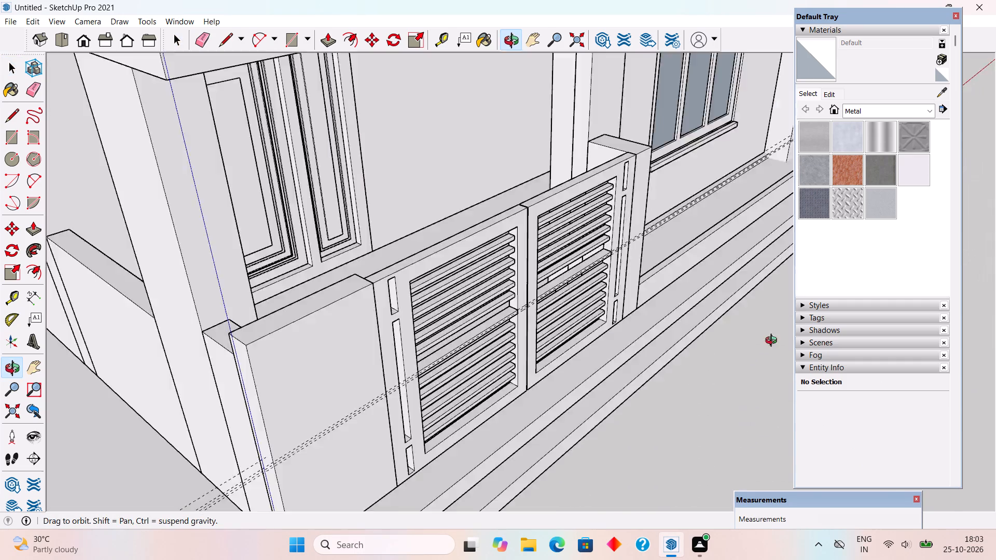
{"action": "middle_click_drag", "start_coordinate": [773, 342], "coordinate": [995, 305]}
{"action": "middle_click_drag", "start_coordinate": [696, 339], "coordinate": [785, 341]}
{"action": "scroll", "coordinate": [550, 288], "scroll_direction": "up", "scroll_amount": 5}
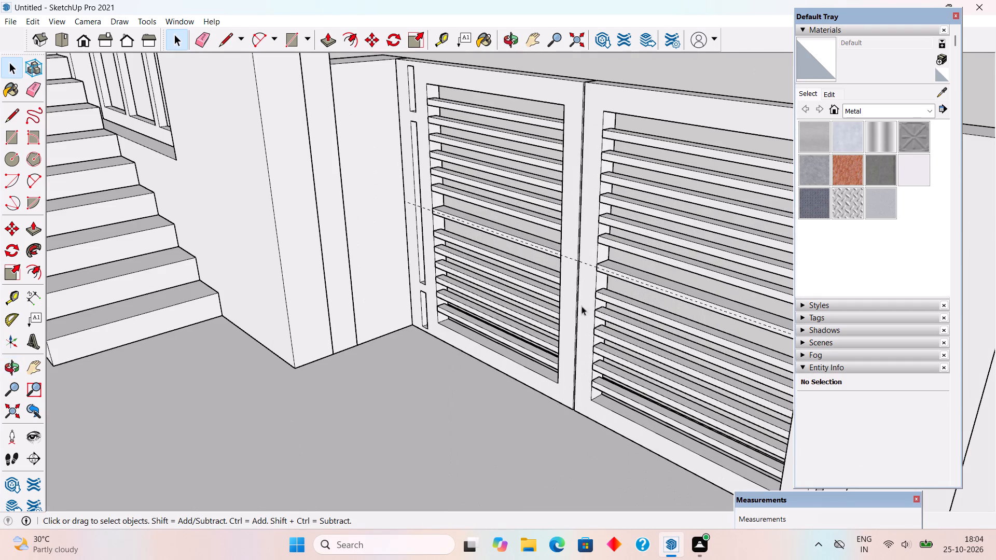
{"action": "scroll", "coordinate": [437, 213], "scroll_direction": "up", "scroll_amount": 5}
{"action": "middle_click_drag", "start_coordinate": [493, 274], "coordinate": [695, 307]}
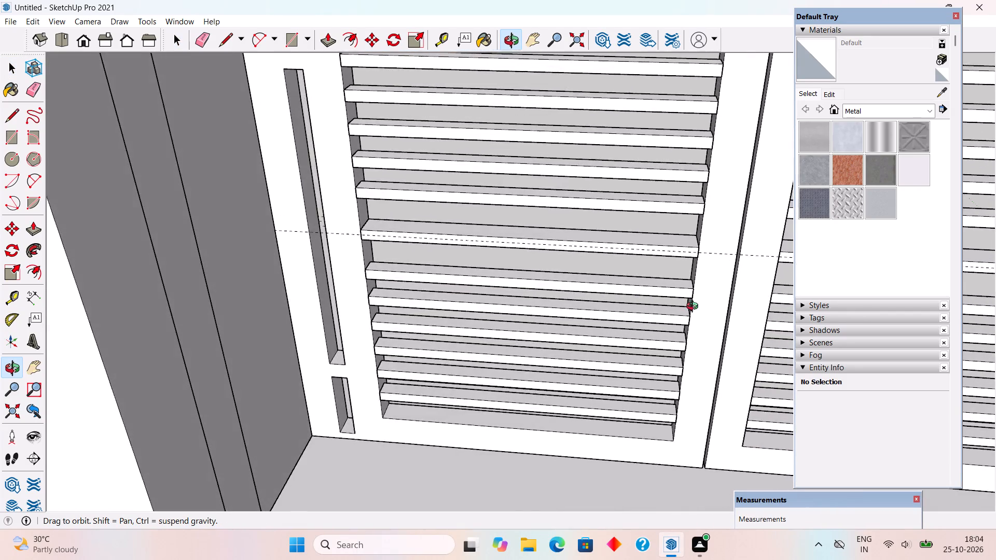
{"action": "middle_click_drag", "start_coordinate": [695, 307], "coordinate": [707, 299]}
{"action": "scroll", "coordinate": [708, 298], "scroll_direction": "up", "scroll_amount": 1}
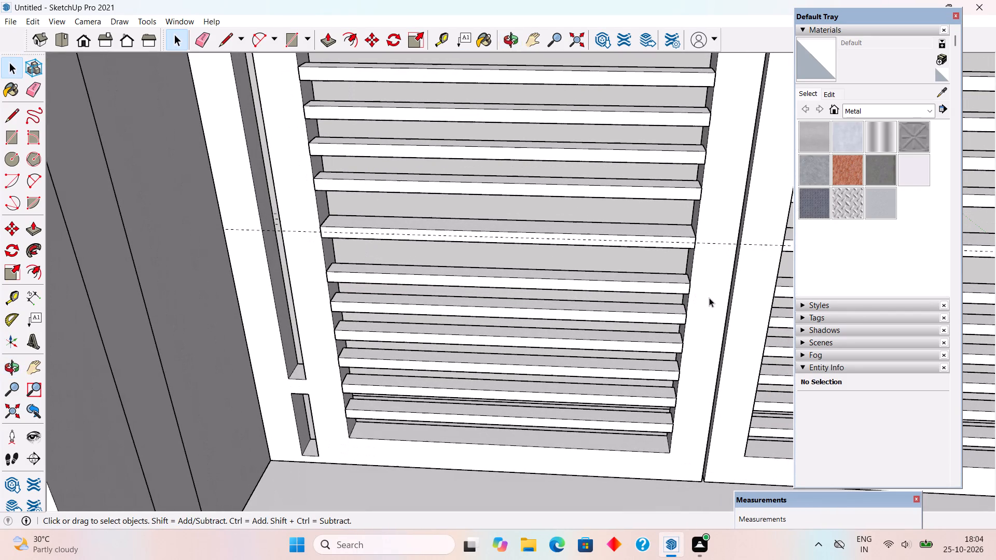
{"action": "key", "text": "r"}
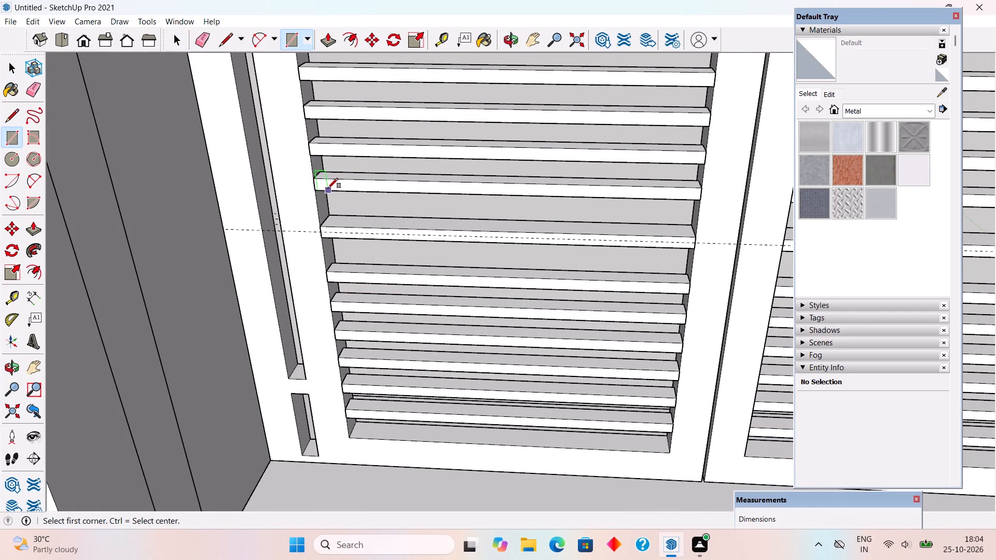
{"action": "left_click", "coordinate": [316, 179]}
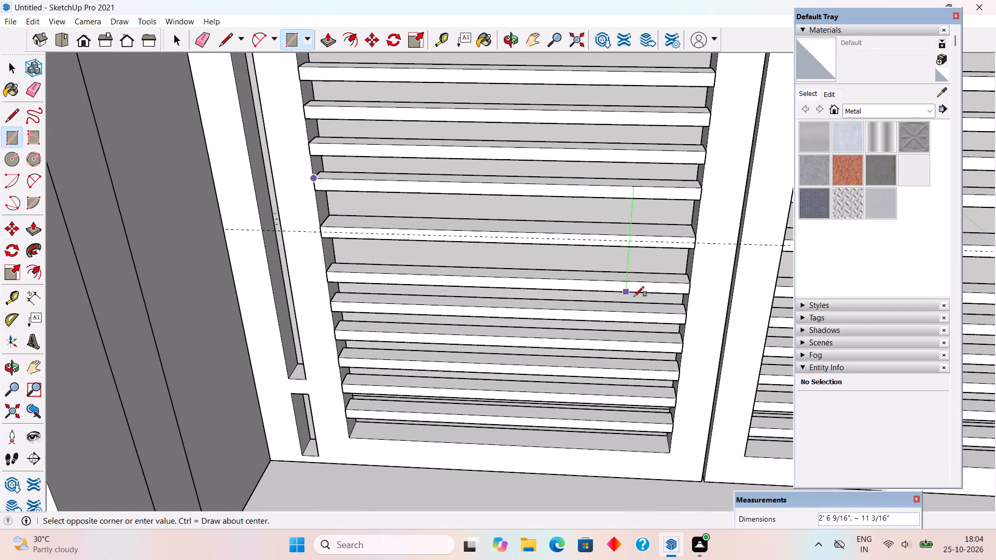
{"action": "left_click", "coordinate": [686, 295]}
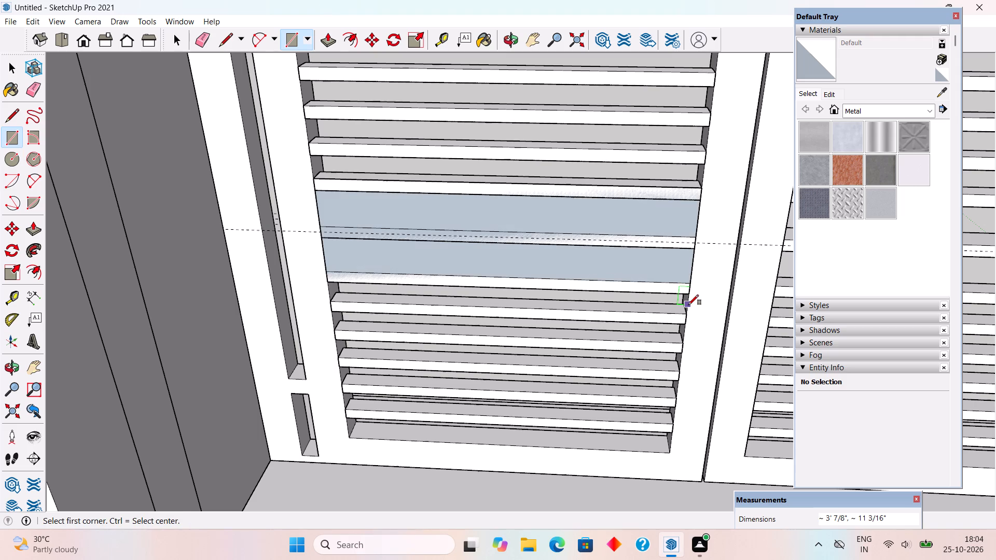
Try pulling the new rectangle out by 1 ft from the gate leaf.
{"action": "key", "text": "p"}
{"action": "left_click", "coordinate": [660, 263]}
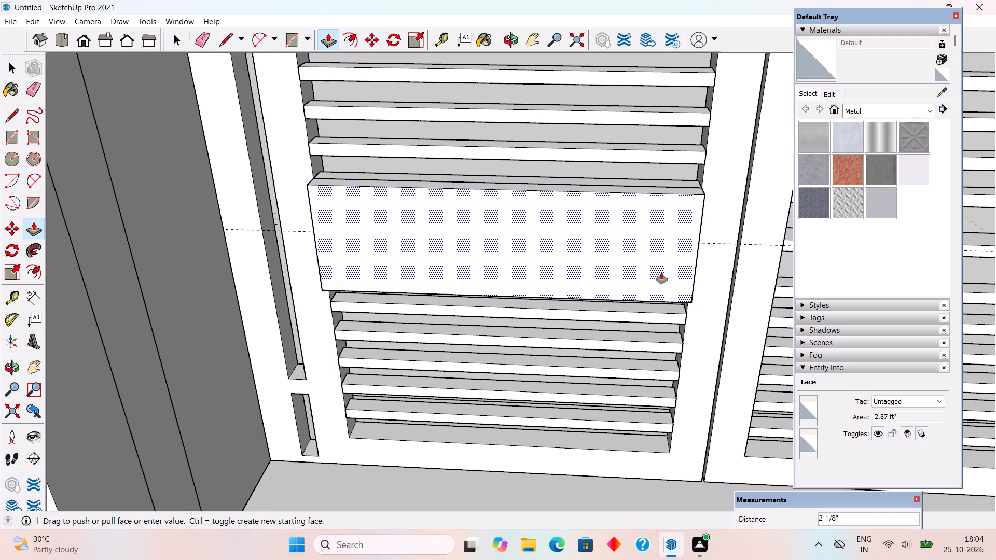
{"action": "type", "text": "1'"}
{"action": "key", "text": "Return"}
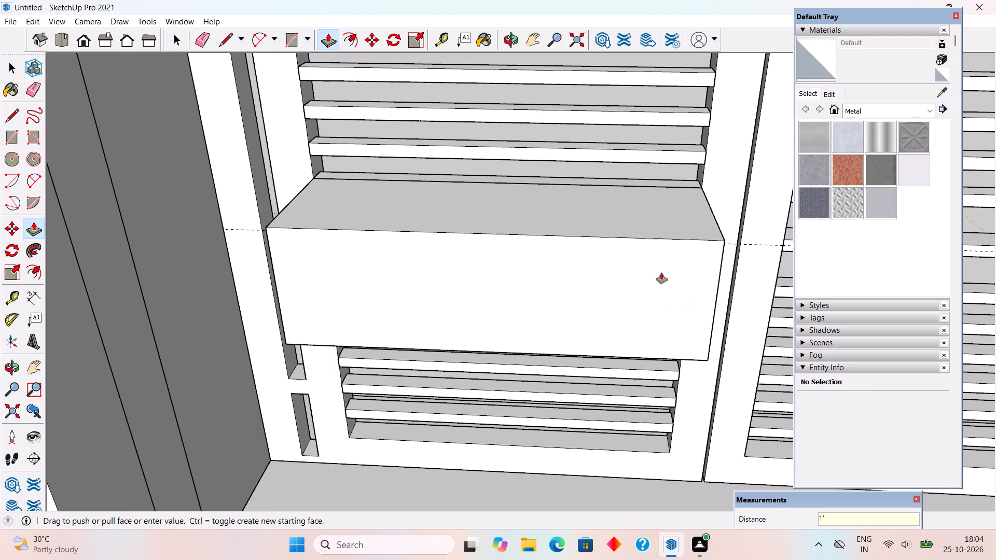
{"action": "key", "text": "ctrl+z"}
Pull the rectangle out 1 in and make the resulting panel a group.
{"action": "left_click", "coordinate": [661, 271]}
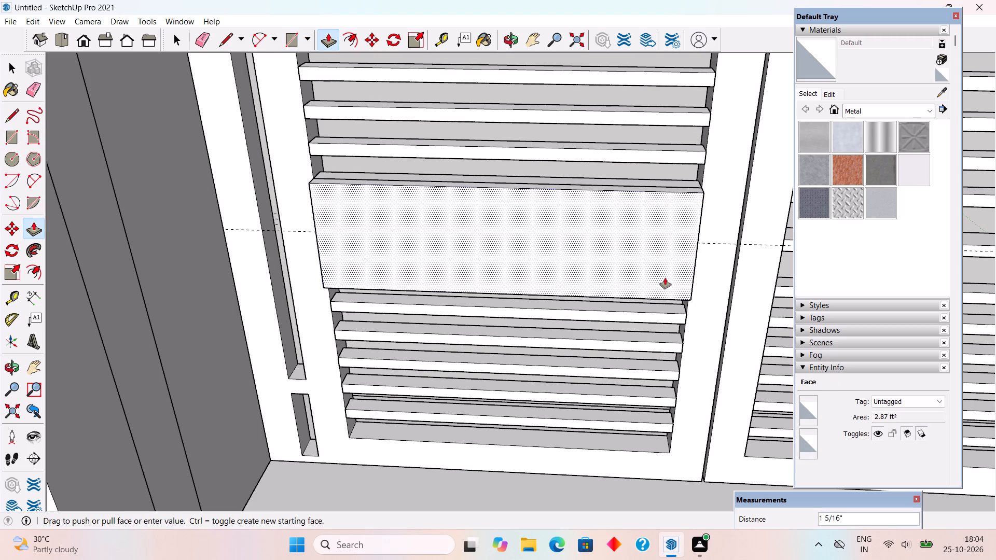
{"action": "type", "text": "1\""}
{"action": "key", "text": "Return"}
{"action": "key", "text": "space"}
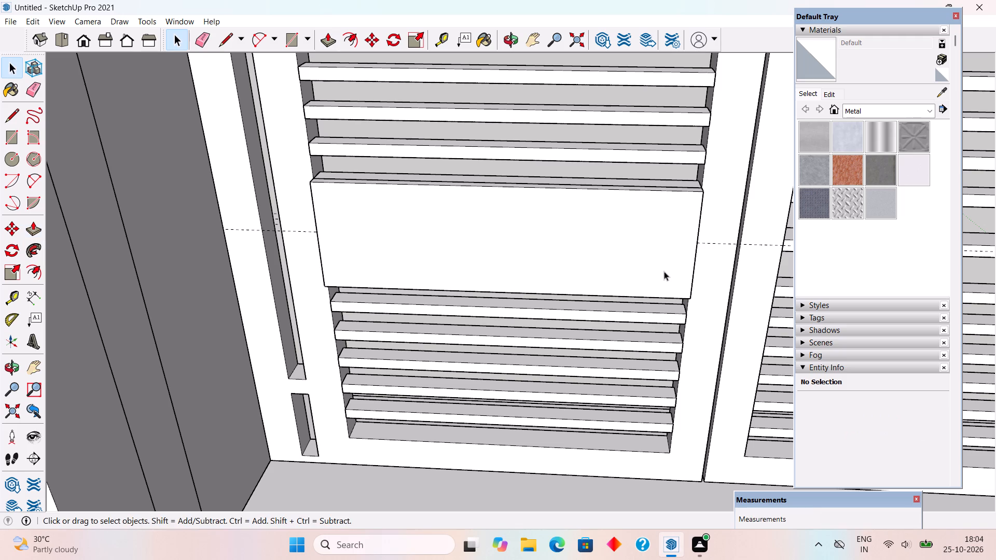
{"action": "triple_click", "coordinate": [664, 271]}
{"action": "right_click", "coordinate": [664, 271]}
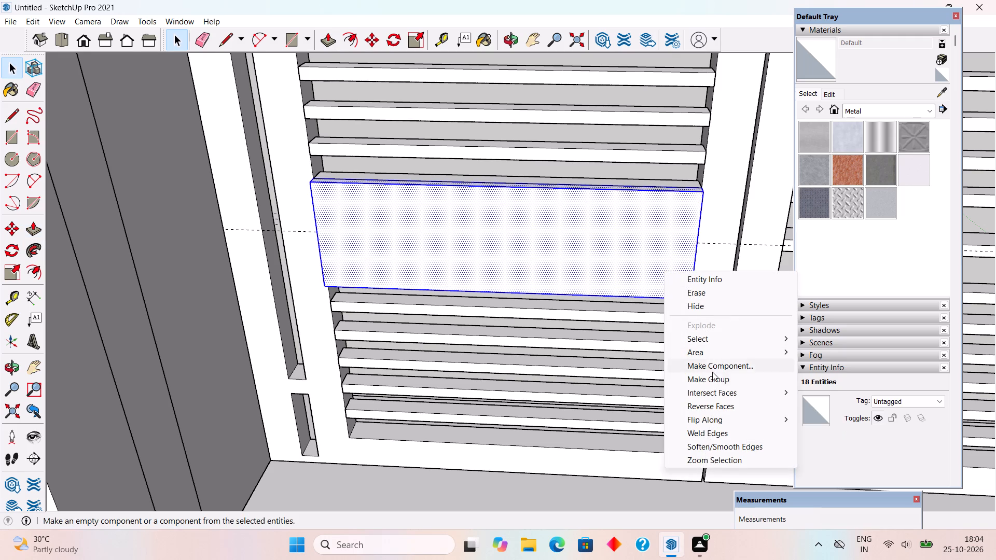
{"action": "left_click", "coordinate": [712, 372]}
Inside that leaf's group, pull the inner frame face out flush with the new middle panel.
{"action": "middle_click_drag", "start_coordinate": [692, 329], "coordinate": [723, 403]}
{"action": "scroll", "coordinate": [706, 245], "scroll_direction": "up", "scroll_amount": 5}
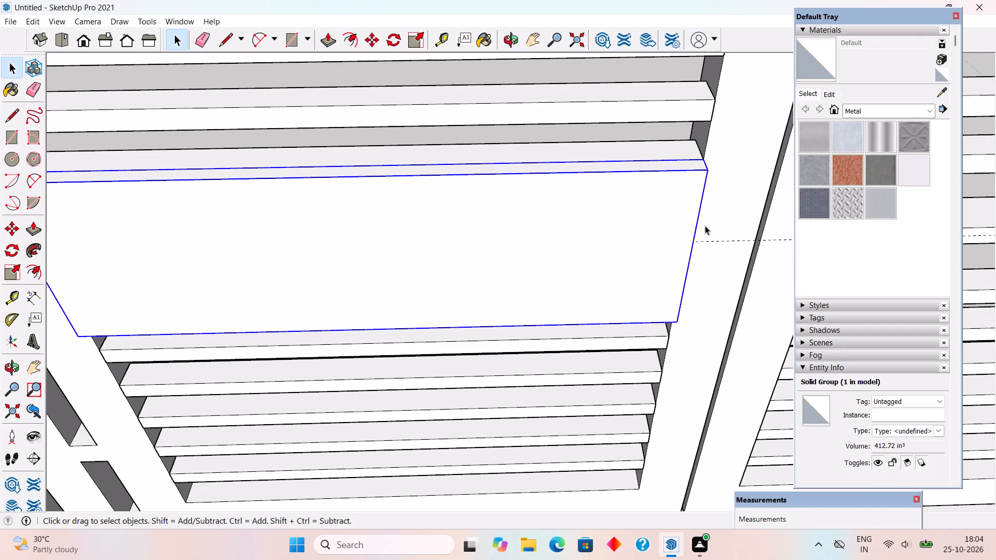
{"action": "scroll", "coordinate": [699, 205], "scroll_direction": "up", "scroll_amount": 1}
{"action": "triple_click", "coordinate": [717, 241]}
{"action": "left_click", "coordinate": [717, 242]}
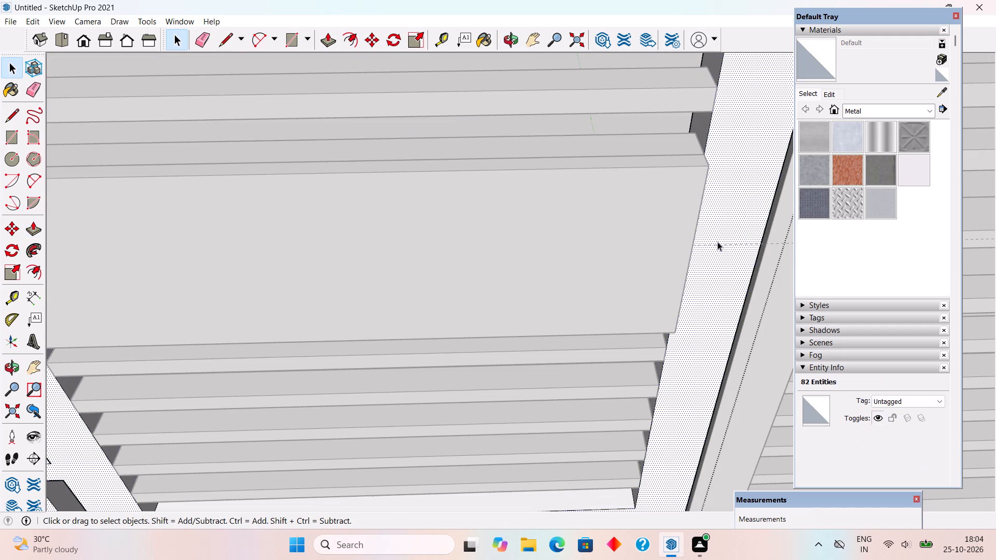
{"action": "key", "text": "p"}
{"action": "left_click", "coordinate": [717, 242]}
{"action": "left_click", "coordinate": [689, 243]}
{"action": "key", "text": "space"}
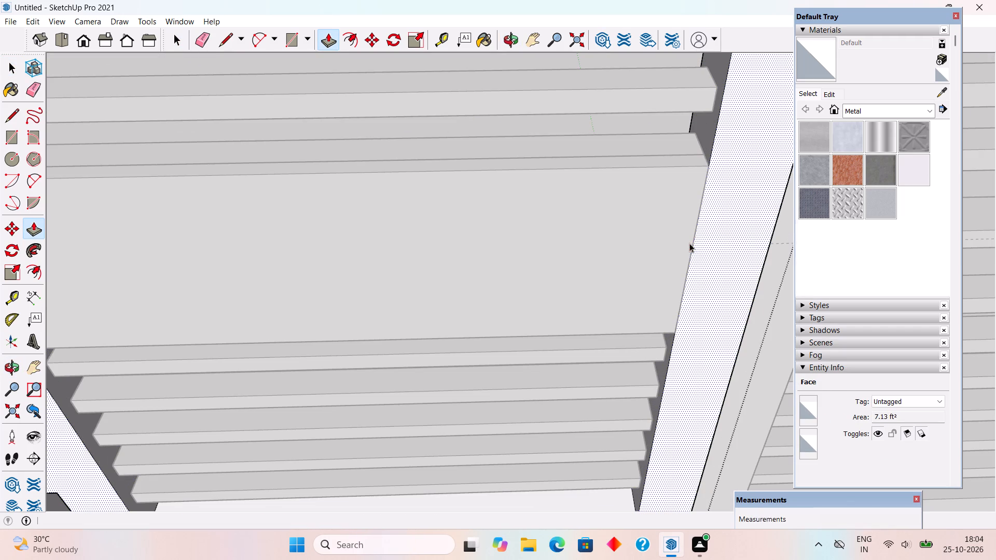
Draw a matching rectangle about 3' 7/8" by 11 3/16" across the other leaf's middle rail and adjacent slats, on the inner side.
{"action": "scroll", "coordinate": [689, 243], "scroll_direction": "down", "scroll_amount": 14}
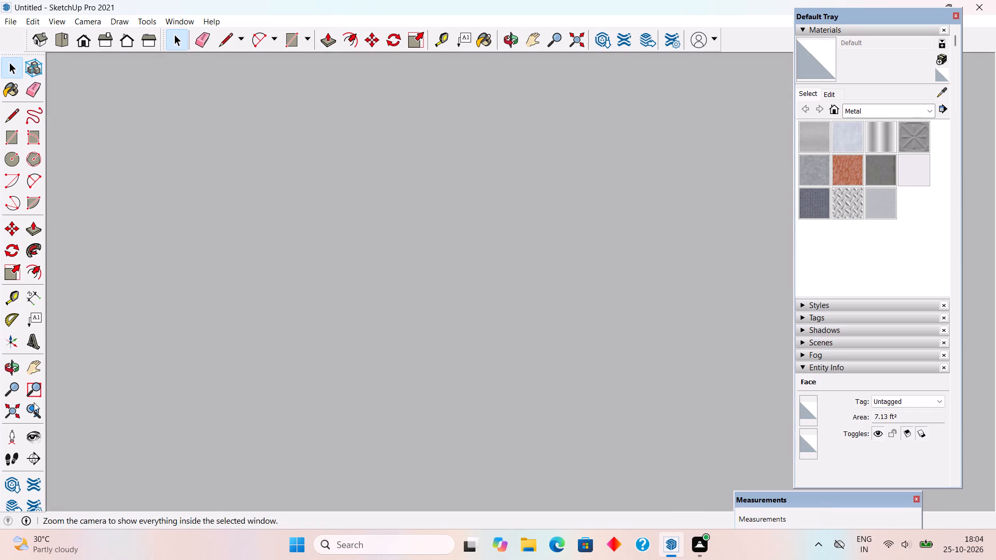
{"action": "left_click", "coordinate": [27, 405]}
{"action": "middle_click_drag", "start_coordinate": [542, 252], "coordinate": [475, 136]}
{"action": "scroll", "coordinate": [475, 136], "scroll_direction": "down", "scroll_amount": 6}
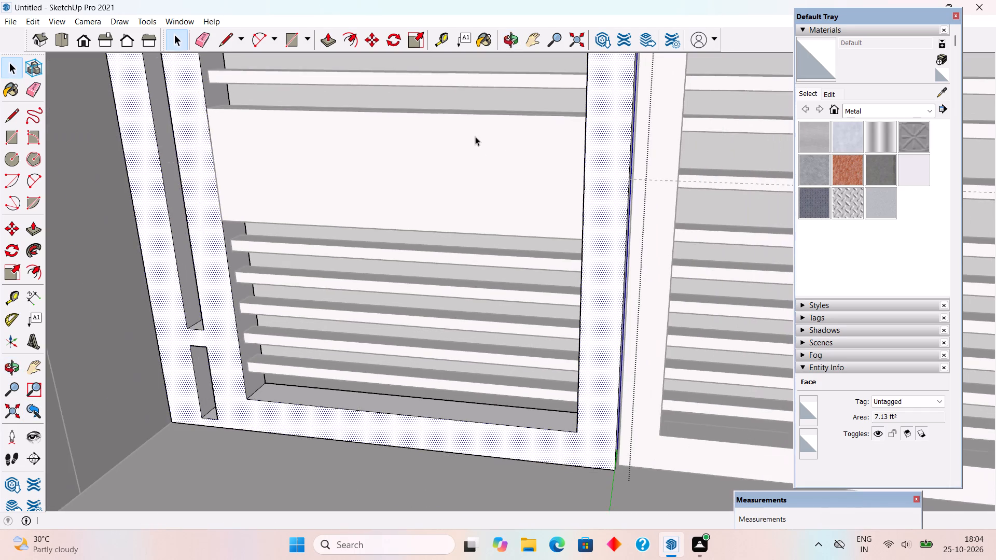
{"action": "middle_click_drag", "start_coordinate": [547, 200], "coordinate": [622, 186]}
{"action": "scroll", "coordinate": [614, 183], "scroll_direction": "down", "scroll_amount": 1}
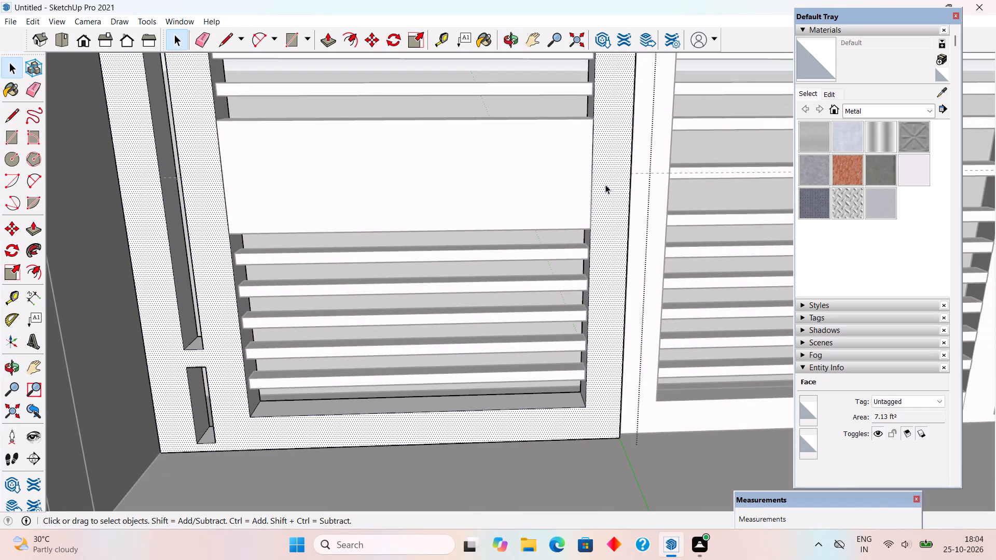
{"action": "middle_click_drag", "start_coordinate": [605, 184], "coordinate": [290, 191]}
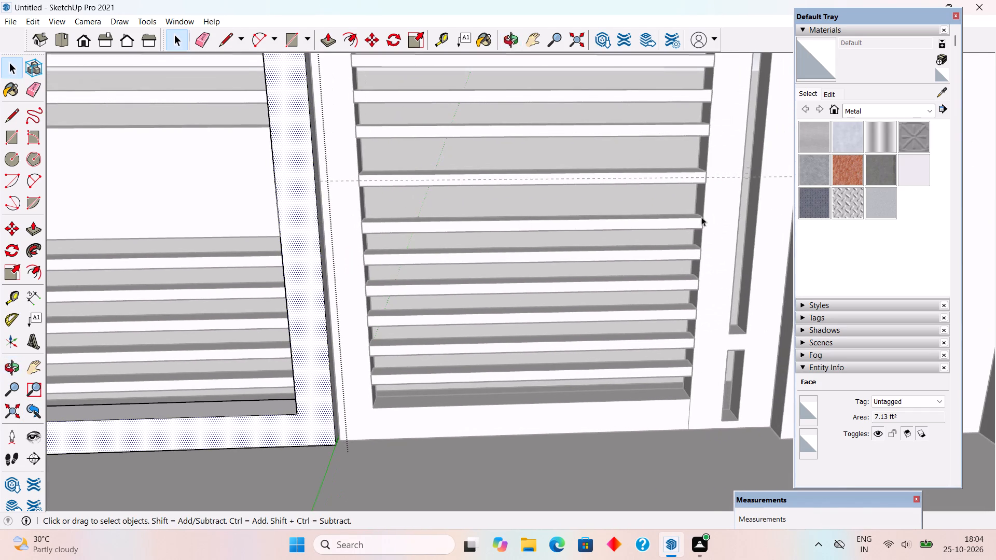
{"action": "scroll", "coordinate": [731, 204], "scroll_direction": "up", "scroll_amount": 1}
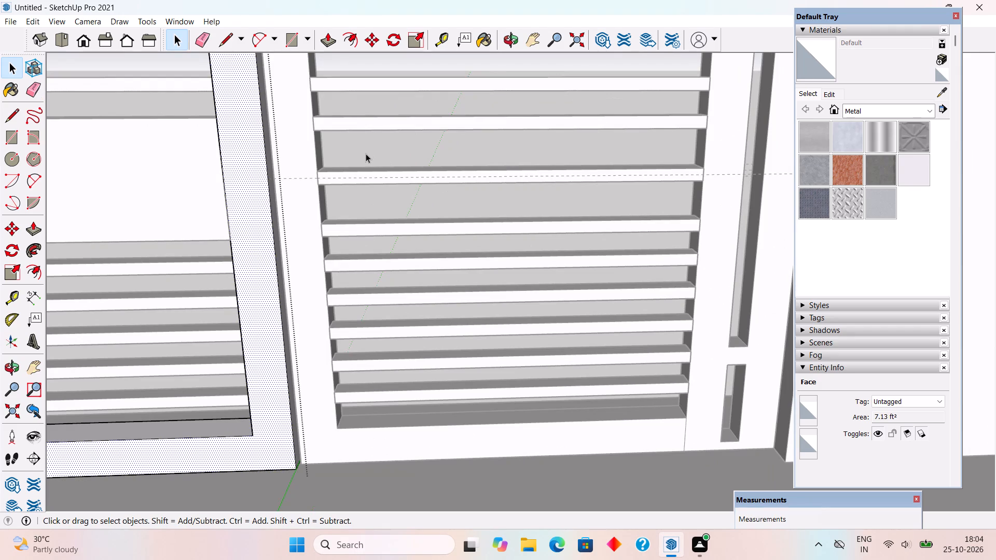
{"action": "left_click", "coordinate": [366, 153]}
{"action": "key", "text": "r"}
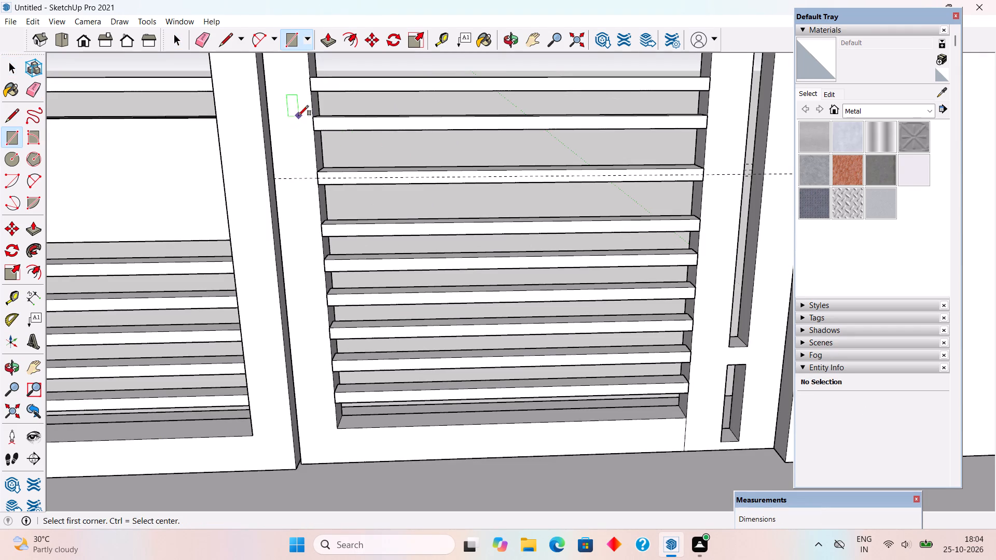
{"action": "left_click", "coordinate": [313, 117]}
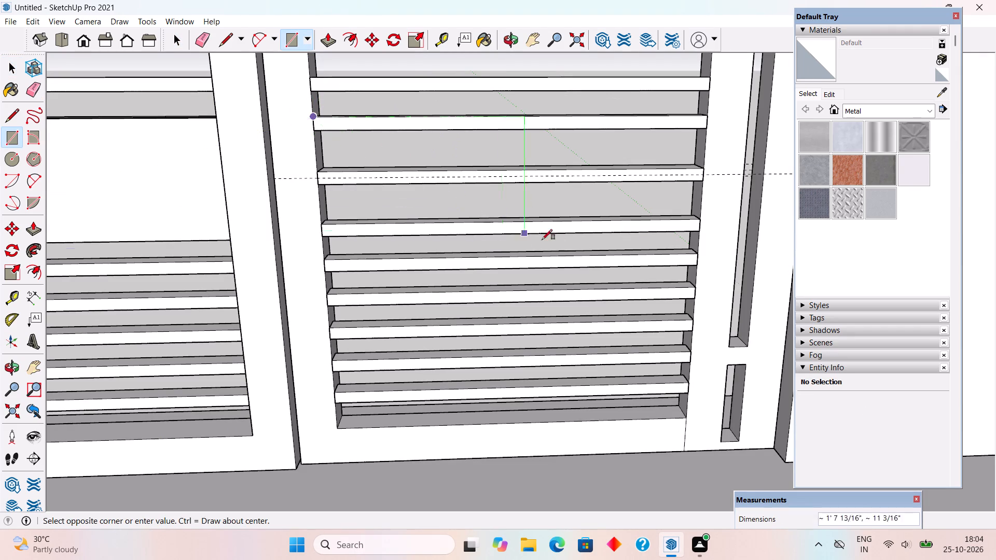
{"action": "left_click", "coordinate": [700, 229]}
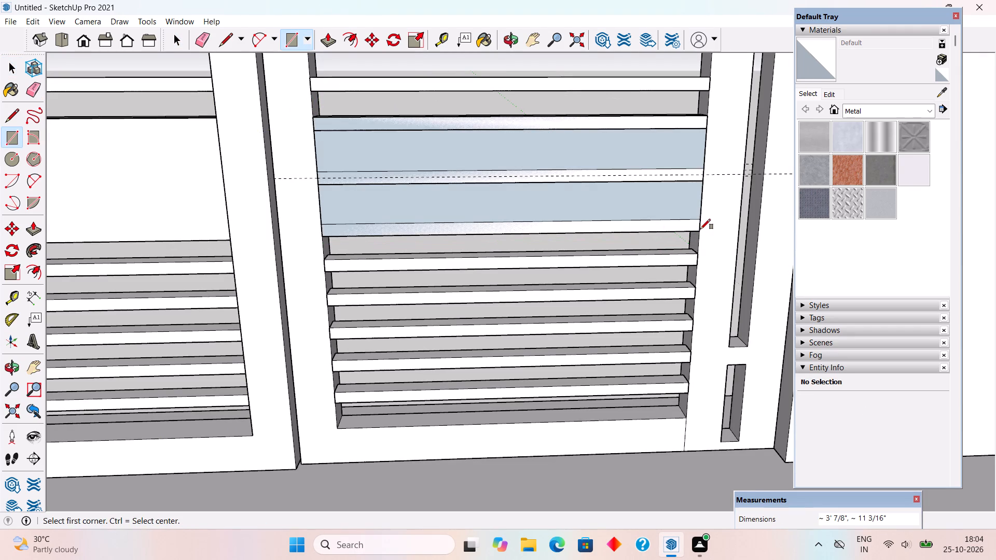
Pull the second leaf's rectangle out 1 in and make the resulting panel a group.
{"action": "key", "text": "p"}
{"action": "left_click", "coordinate": [680, 212]}
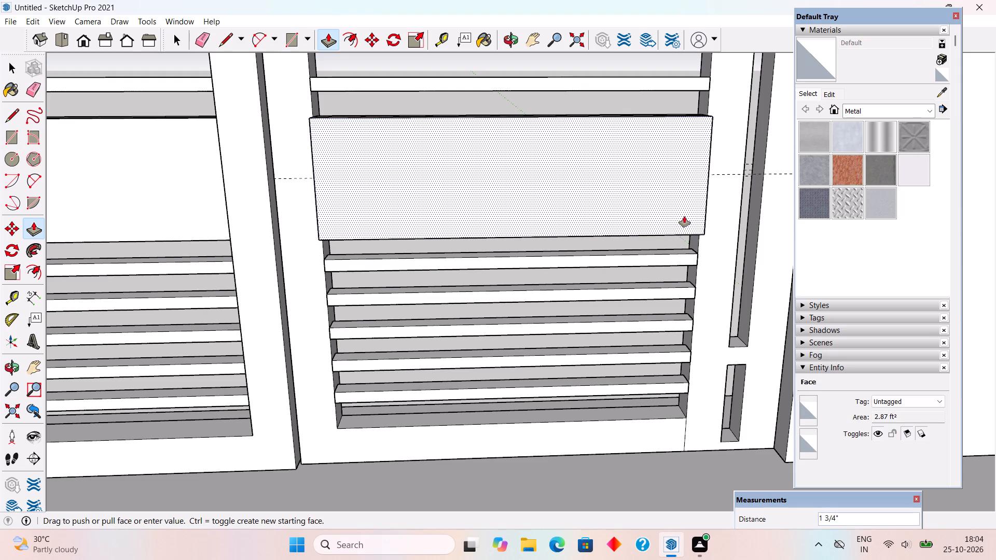
{"action": "key", "text": "1"}
{"action": "key", "text": "shift+quotedbl"}
{"action": "key", "text": "Return"}
{"action": "key", "text": "space"}
{"action": "triple_click", "coordinate": [612, 177]}
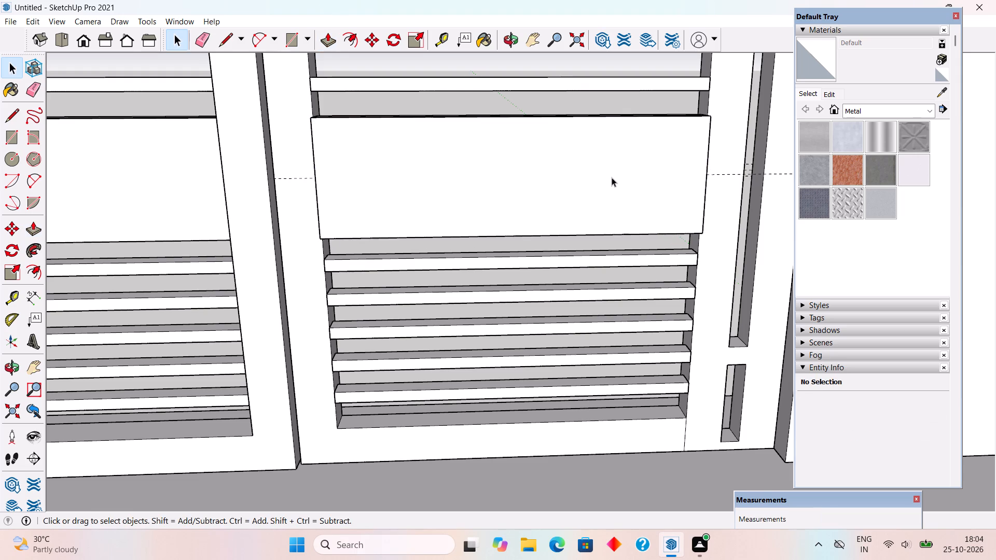
{"action": "right_click", "coordinate": [612, 177]}
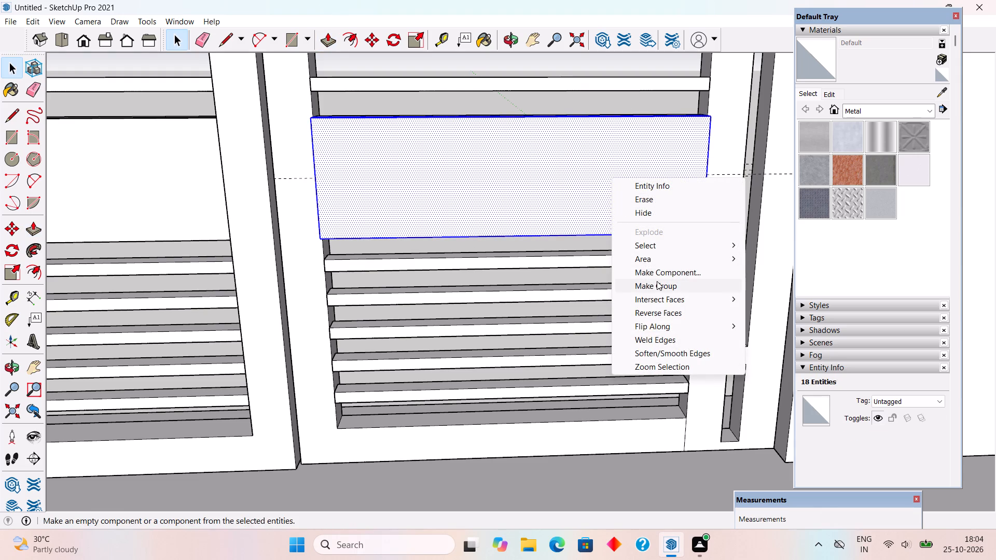
{"action": "left_click", "coordinate": [657, 281]}
Inside the second leaf's group, pull the inner frame face out 1 in, flush with its middle panel.
{"action": "triple_click", "coordinate": [307, 311]}
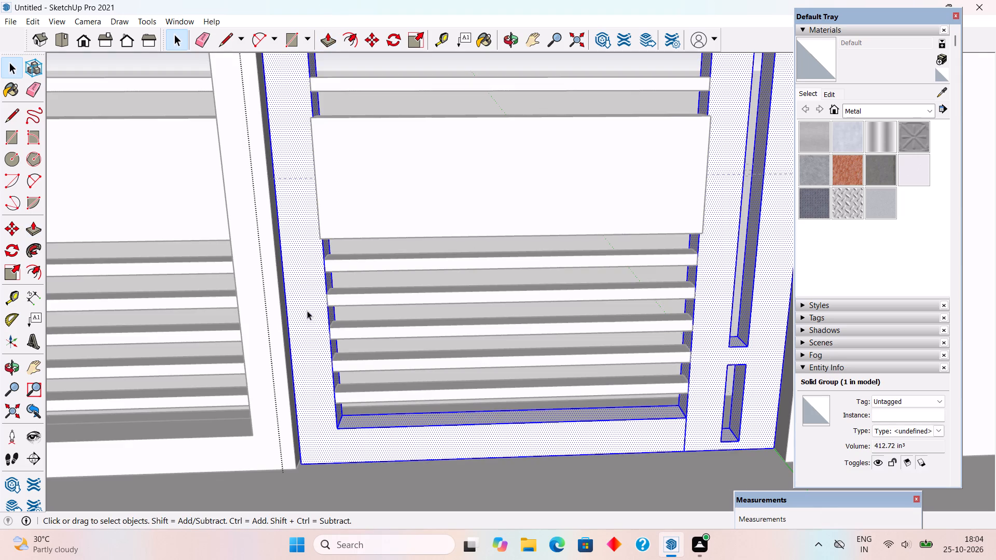
{"action": "key", "text": "p"}
{"action": "left_click", "coordinate": [305, 297]}
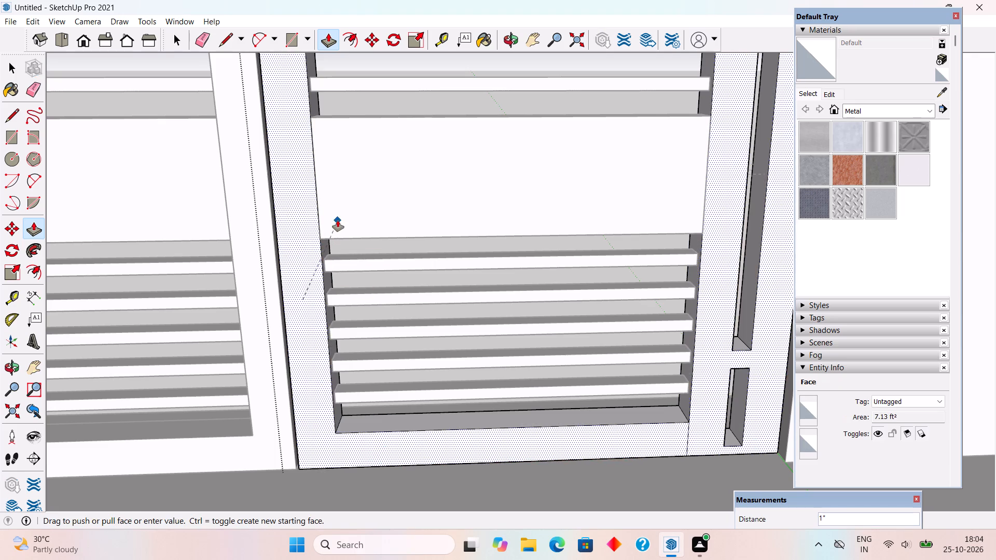
{"action": "left_click", "coordinate": [338, 220]}
{"action": "scroll", "coordinate": [338, 220], "scroll_direction": "down", "scroll_amount": 5}
{"action": "key", "text": "space"}
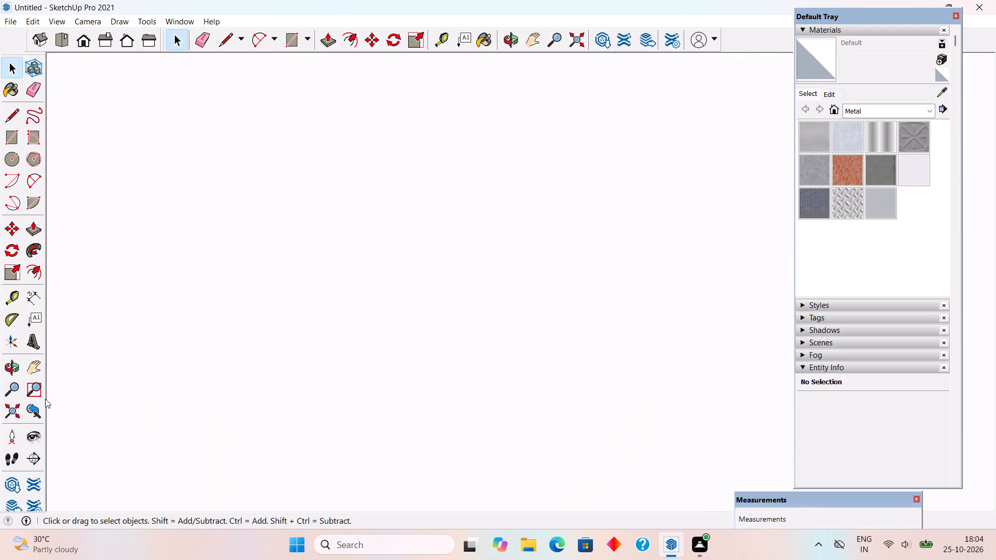
Delete all the construction guides running across the gate and the house front.
{"action": "left_click", "coordinate": [7, 404]}
{"action": "middle_click_drag", "start_coordinate": [607, 251], "coordinate": [151, 231]}
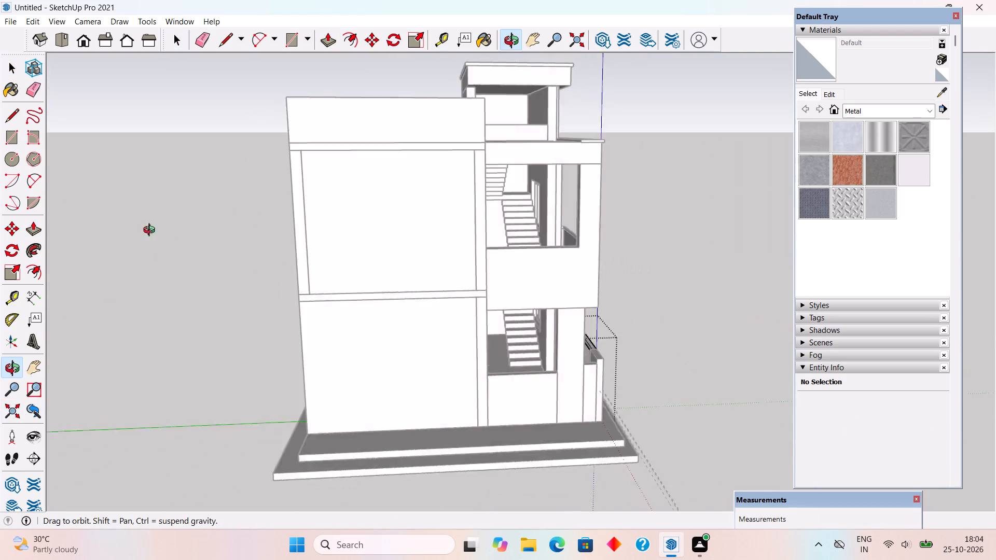
{"action": "middle_click_drag", "start_coordinate": [151, 231], "coordinate": [120, 240]}
{"action": "middle_click_drag", "start_coordinate": [694, 262], "coordinate": [378, 273]}
{"action": "left_click", "coordinate": [573, 488]}
{"action": "middle_click_drag", "start_coordinate": [567, 426], "coordinate": [474, 295]}
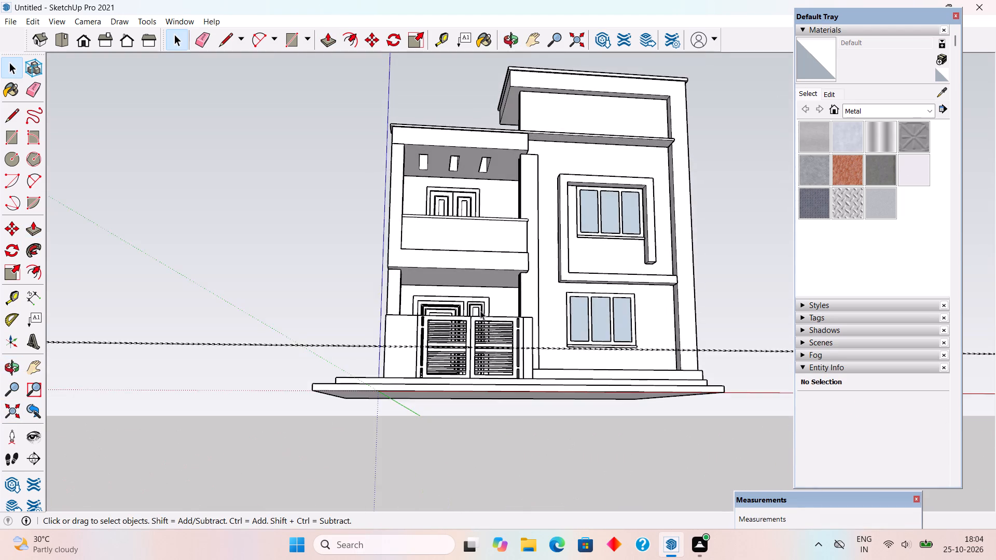
{"action": "scroll", "coordinate": [511, 353], "scroll_direction": "up", "scroll_amount": 9}
{"action": "middle_click_drag", "start_coordinate": [511, 354], "coordinate": [511, 404]}
{"action": "middle_click_drag", "start_coordinate": [512, 407], "coordinate": [512, 444]}
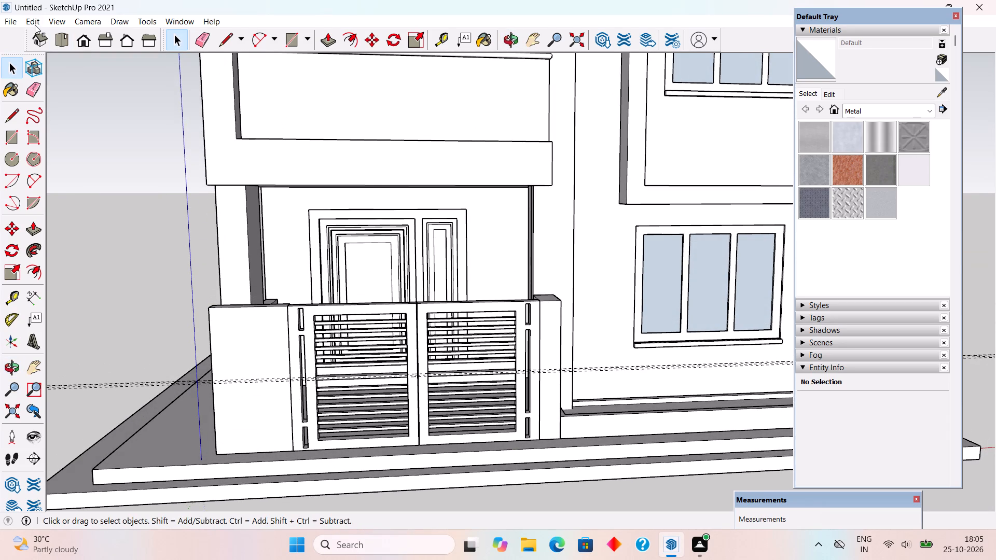
{"action": "left_click", "coordinate": [35, 25]}
{"action": "left_click", "coordinate": [126, 134]}
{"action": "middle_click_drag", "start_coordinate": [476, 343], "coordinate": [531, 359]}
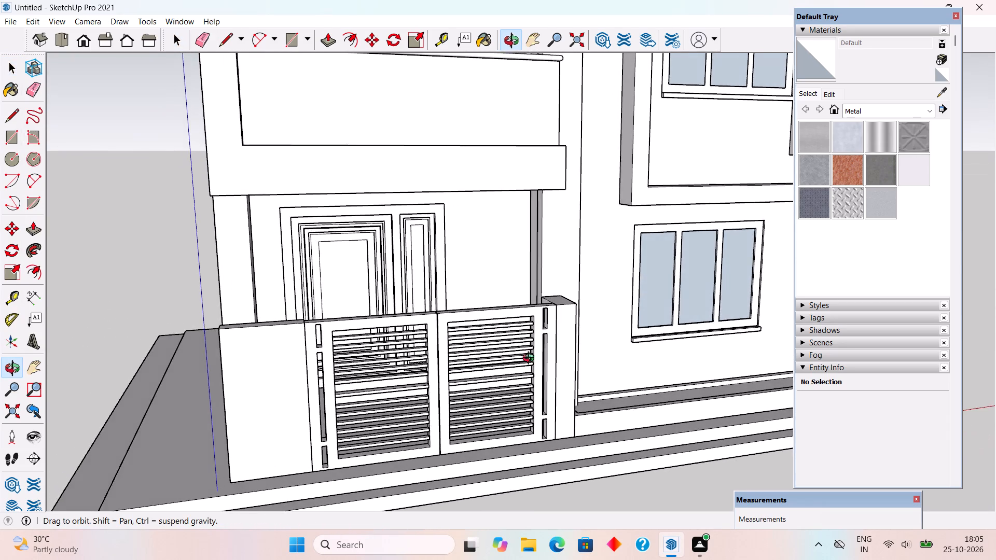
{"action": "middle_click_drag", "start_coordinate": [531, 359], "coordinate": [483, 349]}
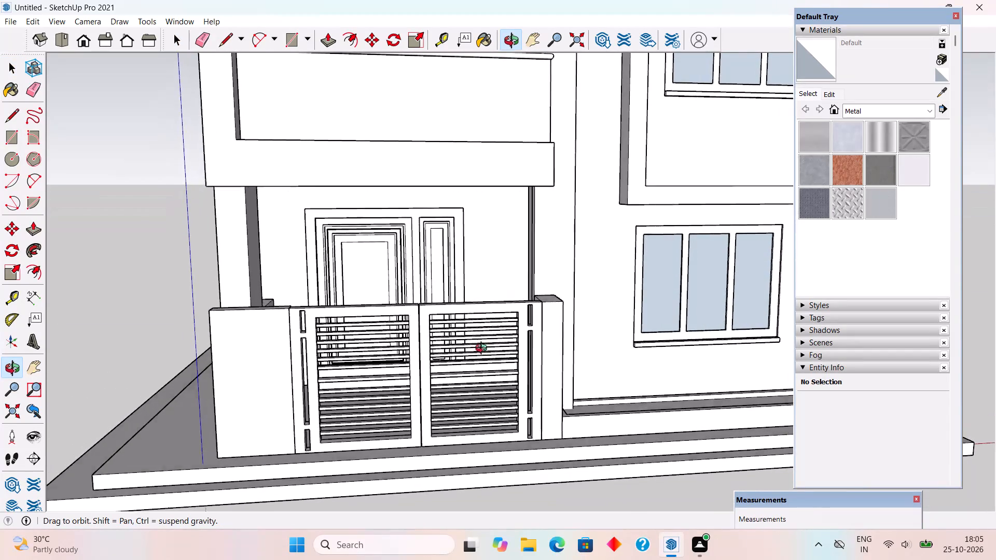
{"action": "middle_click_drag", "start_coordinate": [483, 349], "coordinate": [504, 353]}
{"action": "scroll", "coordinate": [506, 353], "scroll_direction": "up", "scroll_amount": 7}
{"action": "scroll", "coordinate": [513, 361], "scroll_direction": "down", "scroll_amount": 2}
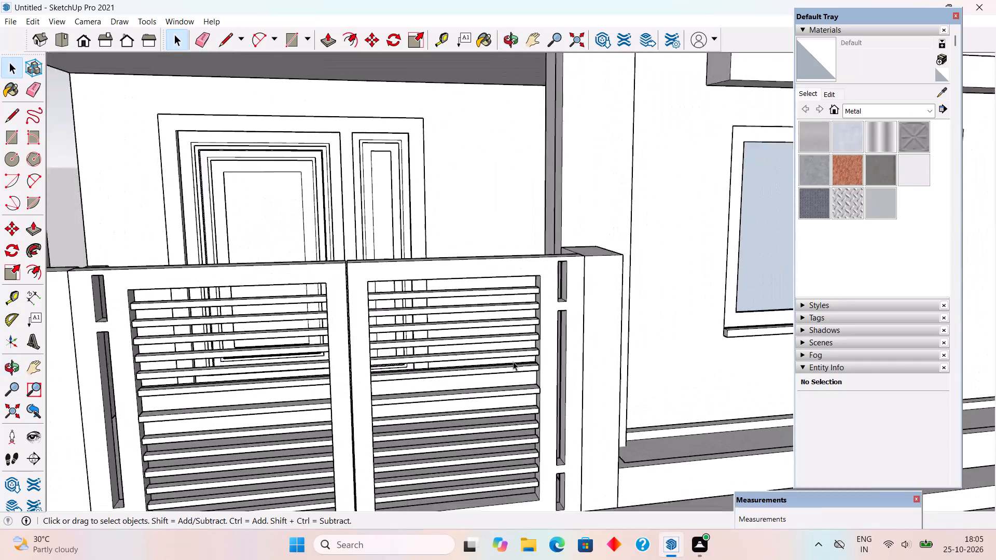
Inside the group of the narrow gate pillar nearest the window wall, pull the top face up 3 in.
{"action": "scroll", "coordinate": [513, 361], "scroll_direction": "down", "scroll_amount": 2}
{"action": "middle_click_drag", "start_coordinate": [511, 354], "coordinate": [515, 329]}
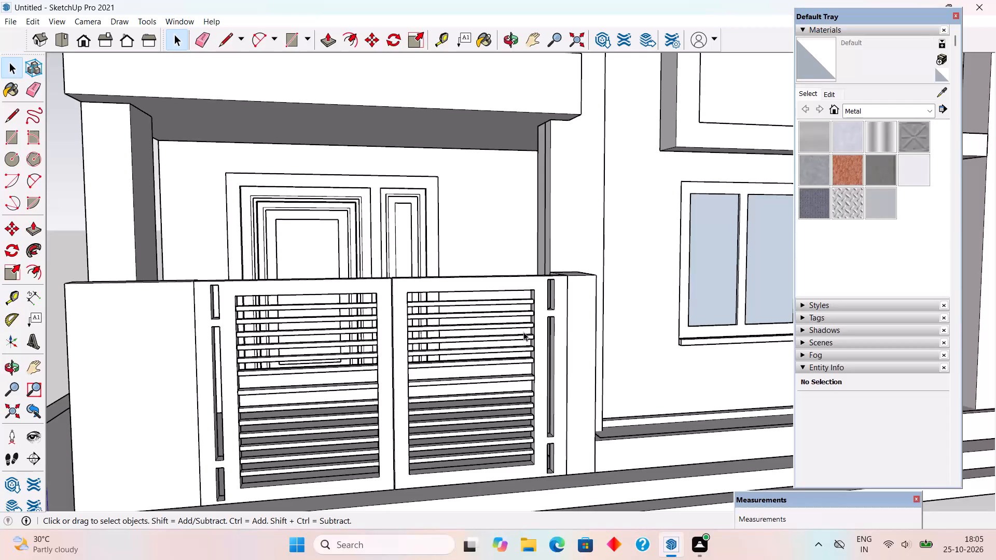
{"action": "scroll", "coordinate": [516, 310], "scroll_direction": "down", "scroll_amount": 6}
{"action": "middle_click_drag", "start_coordinate": [395, 346], "coordinate": [423, 433]}
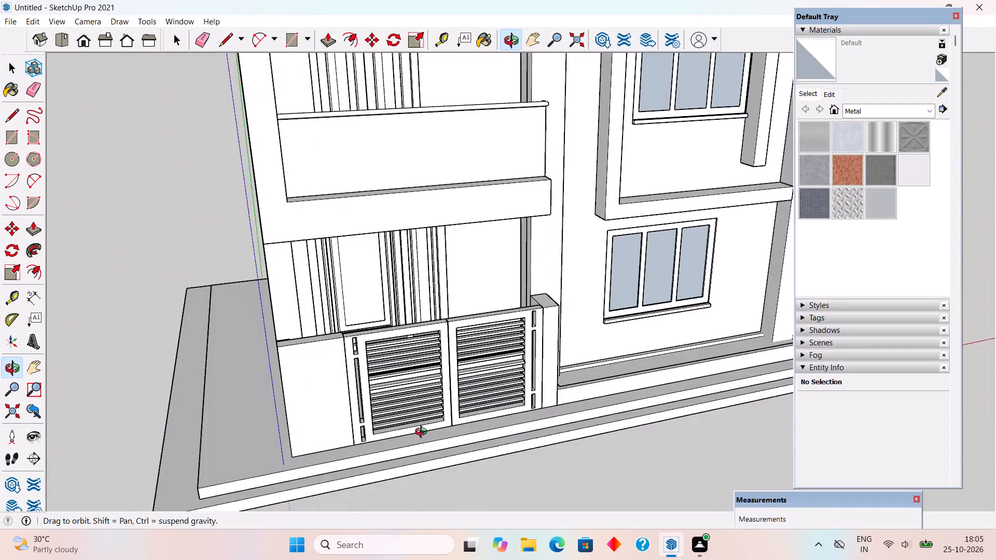
{"action": "middle_click_drag", "start_coordinate": [423, 433], "coordinate": [326, 330]}
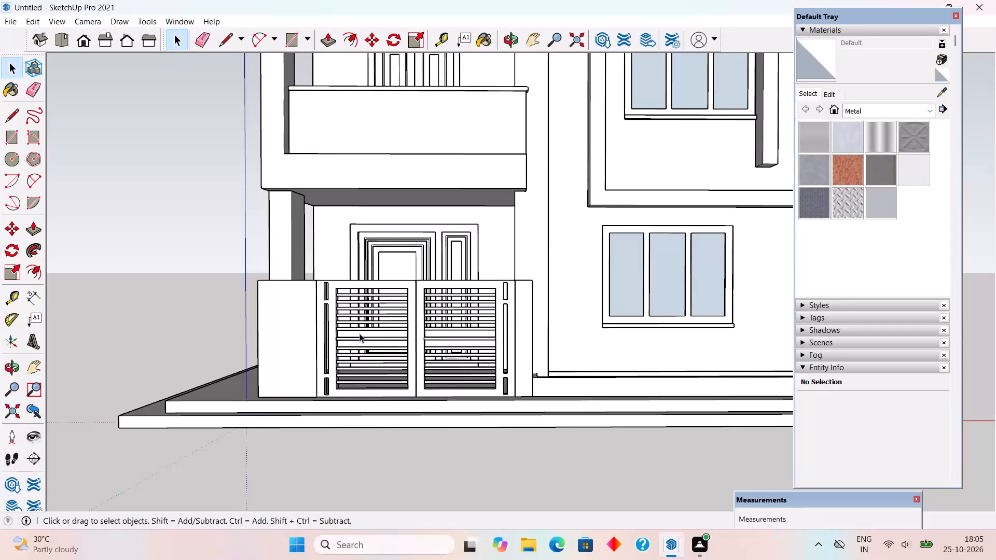
{"action": "middle_click_drag", "start_coordinate": [376, 329], "coordinate": [467, 558]}
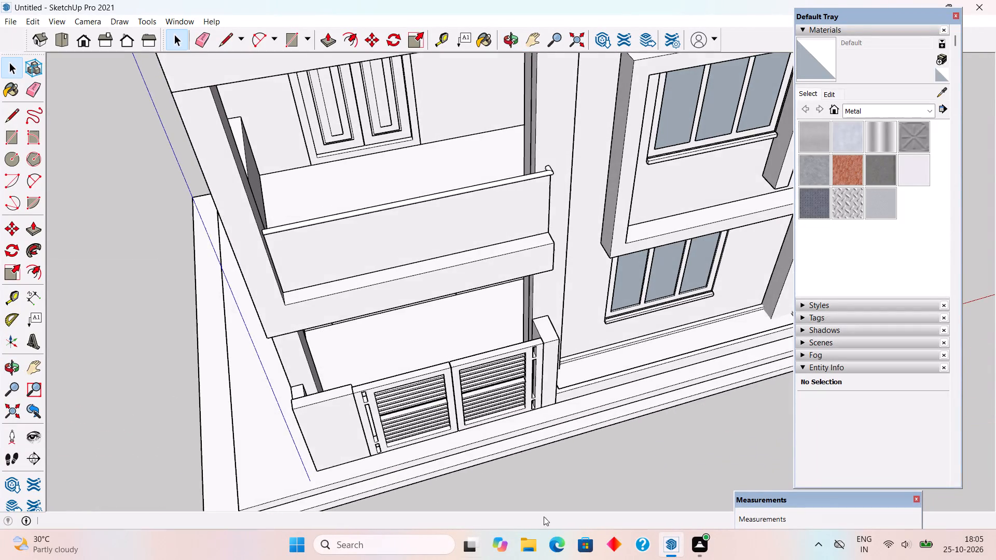
{"action": "scroll", "coordinate": [560, 312], "scroll_direction": "up", "scroll_amount": 4}
{"action": "triple_click", "coordinate": [550, 336]}
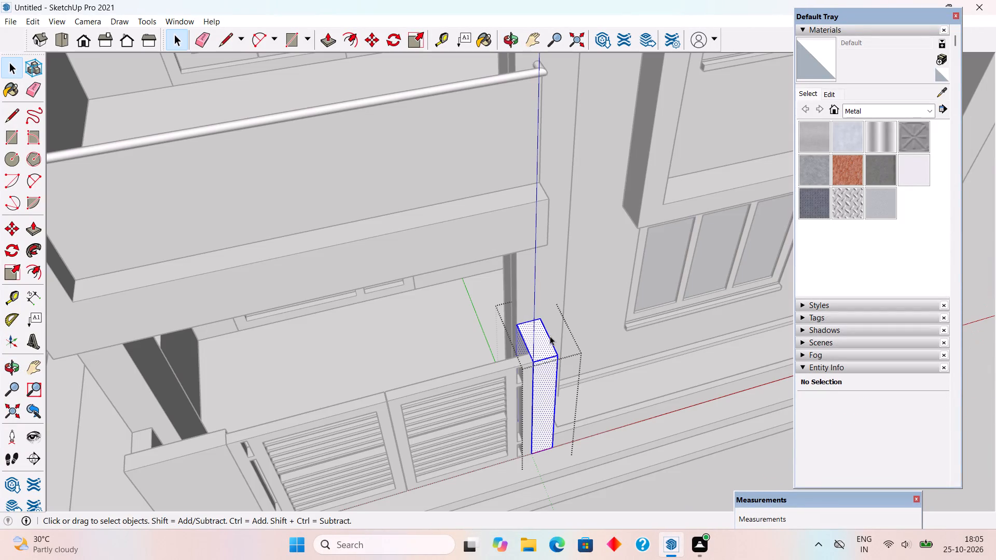
{"action": "key", "text": "p"}
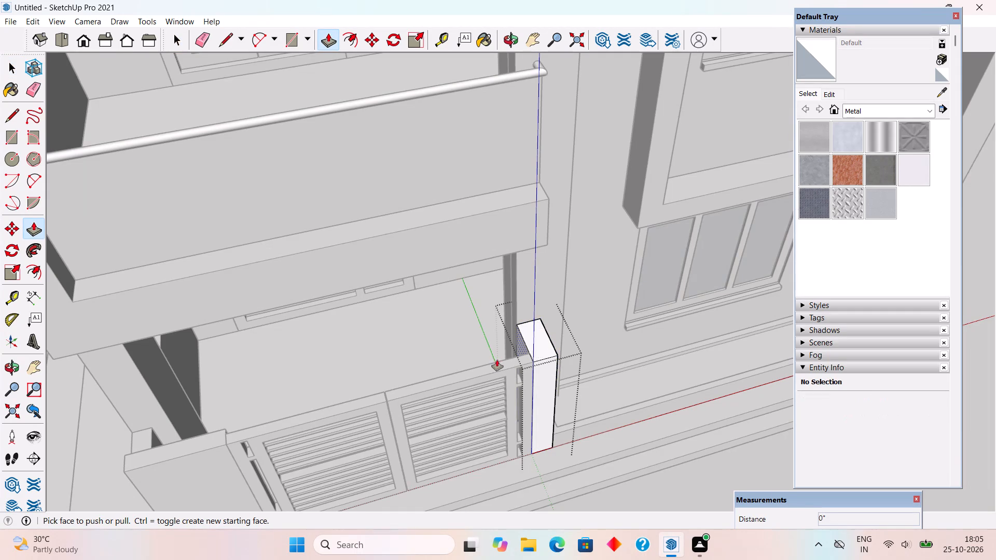
{"action": "left_click", "coordinate": [543, 337]}
{"action": "type", "text": "3\""}
{"action": "key", "text": "Return"}
{"action": "scroll", "coordinate": [541, 320], "scroll_direction": "down", "scroll_amount": 3}
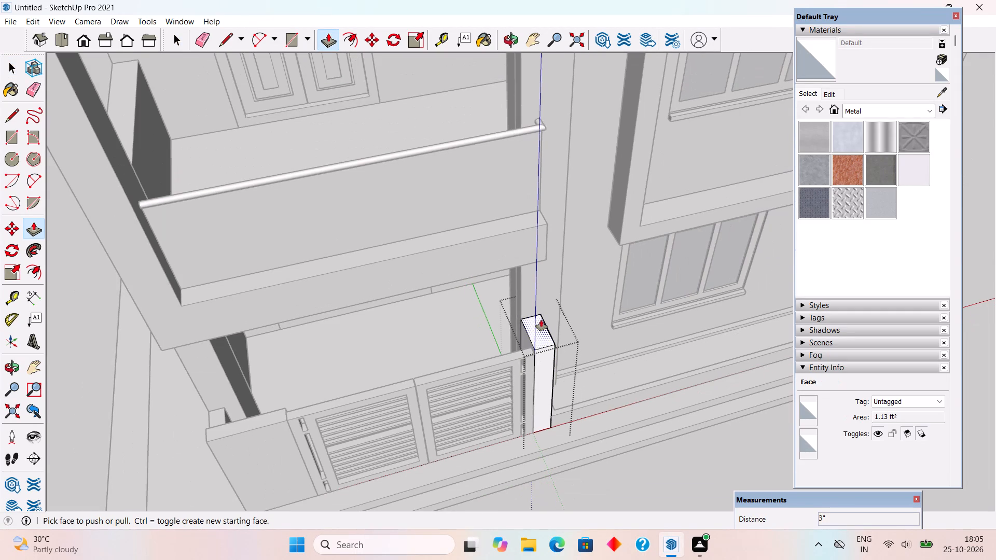
{"action": "key", "text": "space"}
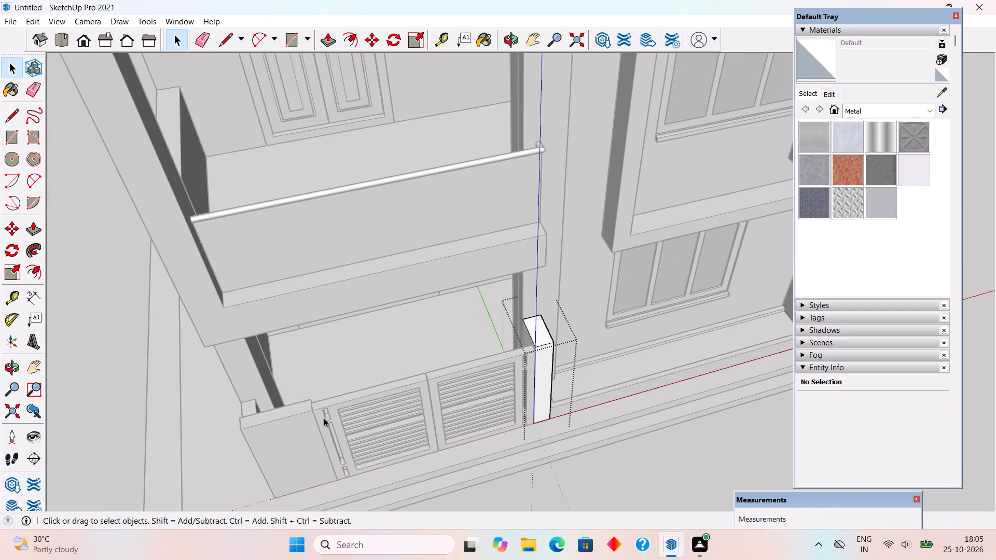
Inside the wide gate pillar's group, pull the top face up 3 in and leave the group.
{"action": "triple_click", "coordinate": [267, 435]}
{"action": "scroll", "coordinate": [268, 435], "scroll_direction": "up", "scroll_amount": 10}
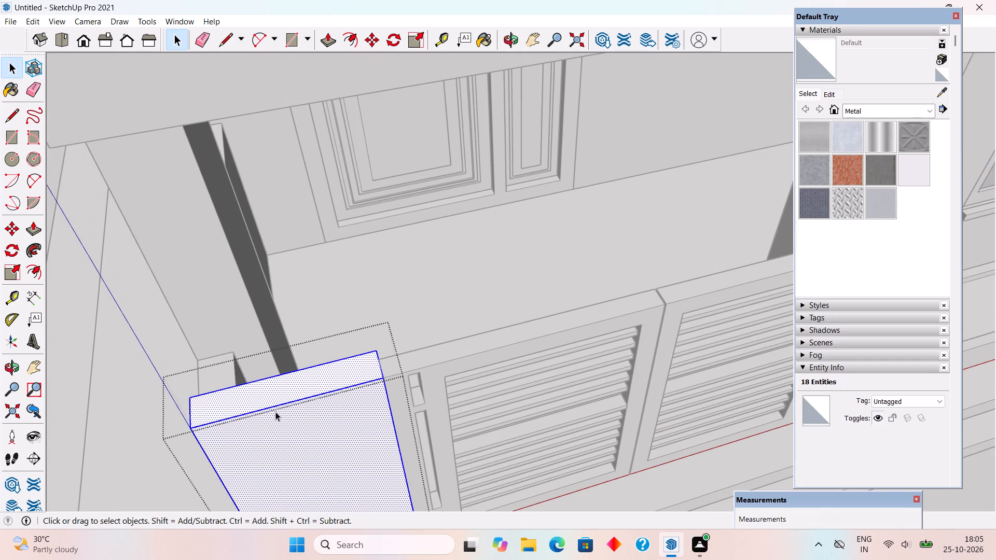
{"action": "key", "text": "p"}
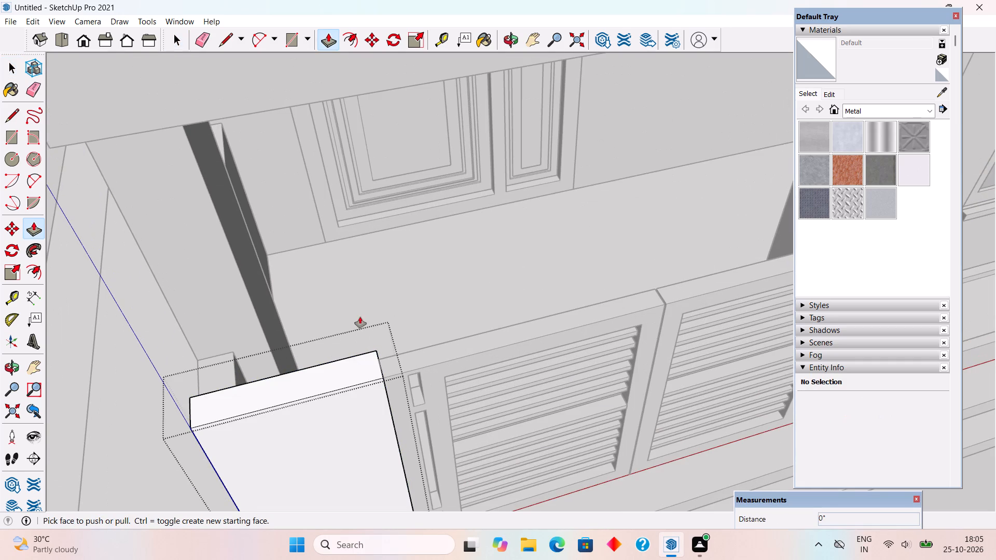
{"action": "left_click", "coordinate": [340, 381]}
{"action": "type", "text": "3\""}
{"action": "key", "text": "Return"}
{"action": "key", "text": "space"}
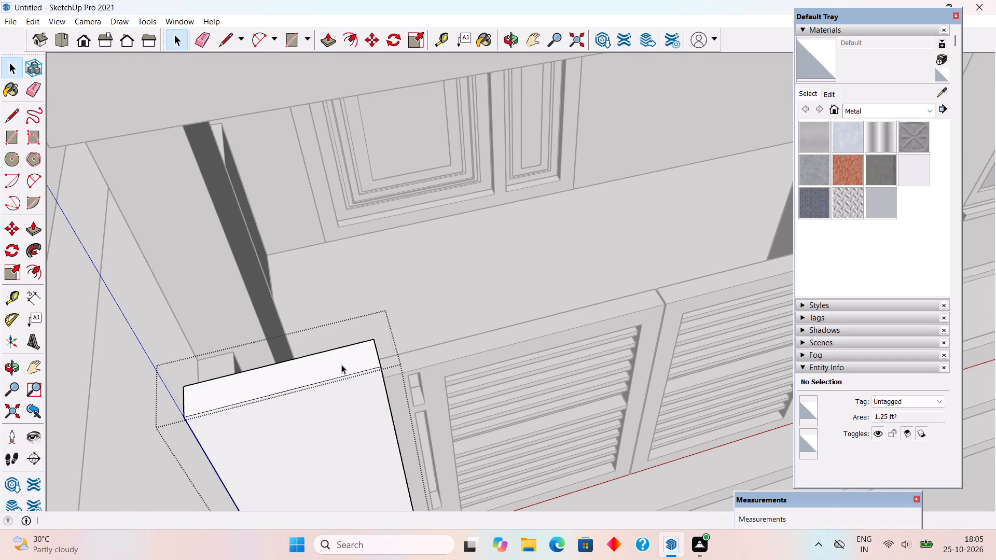
{"action": "scroll", "coordinate": [341, 365], "scroll_direction": "down", "scroll_amount": 9}
{"action": "left_click", "coordinate": [133, 333]}
Examine the whole house from the front, above and the side, checking the gate, balcony and roof.
{"action": "middle_click_drag", "start_coordinate": [330, 411], "coordinate": [316, 267]}
{"action": "scroll", "coordinate": [316, 274], "scroll_direction": "down", "scroll_amount": 5}
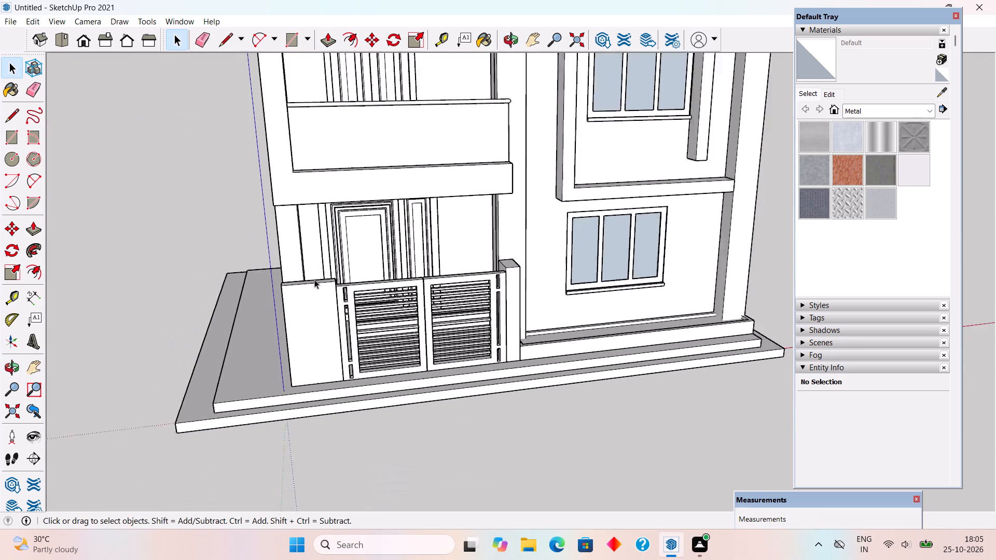
{"action": "scroll", "coordinate": [314, 279], "scroll_direction": "down", "scroll_amount": 2}
{"action": "middle_click_drag", "start_coordinate": [446, 391], "coordinate": [433, 303]}
{"action": "scroll", "coordinate": [432, 301], "scroll_direction": "down", "scroll_amount": 5}
{"action": "scroll", "coordinate": [501, 67], "scroll_direction": "up", "scroll_amount": 3}
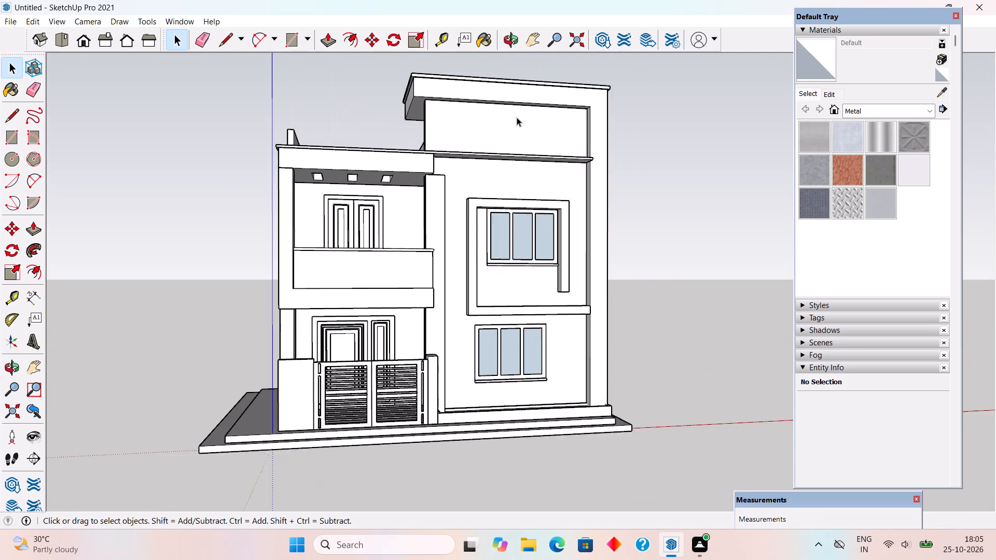
{"action": "scroll", "coordinate": [517, 117], "scroll_direction": "up", "scroll_amount": 2}
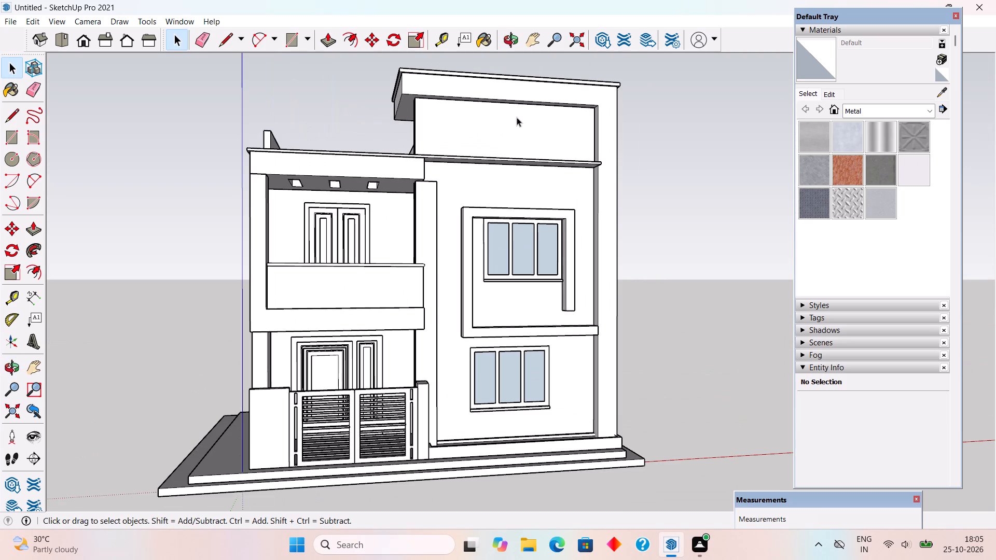
{"action": "scroll", "coordinate": [517, 117], "scroll_direction": "down", "scroll_amount": 3}
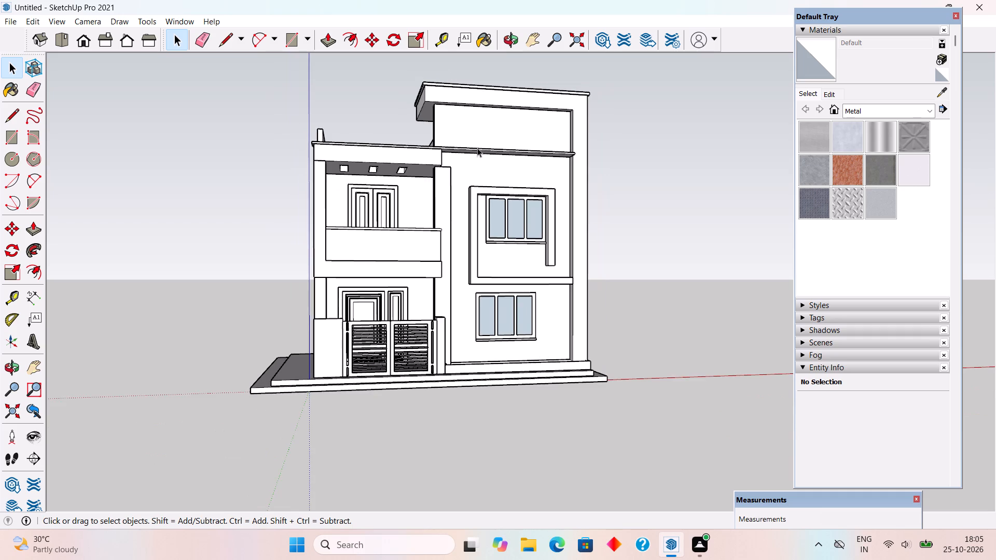
{"action": "scroll", "coordinate": [479, 227], "scroll_direction": "up", "scroll_amount": 2}
{"action": "middle_click_drag", "start_coordinate": [477, 241], "coordinate": [583, 332]}
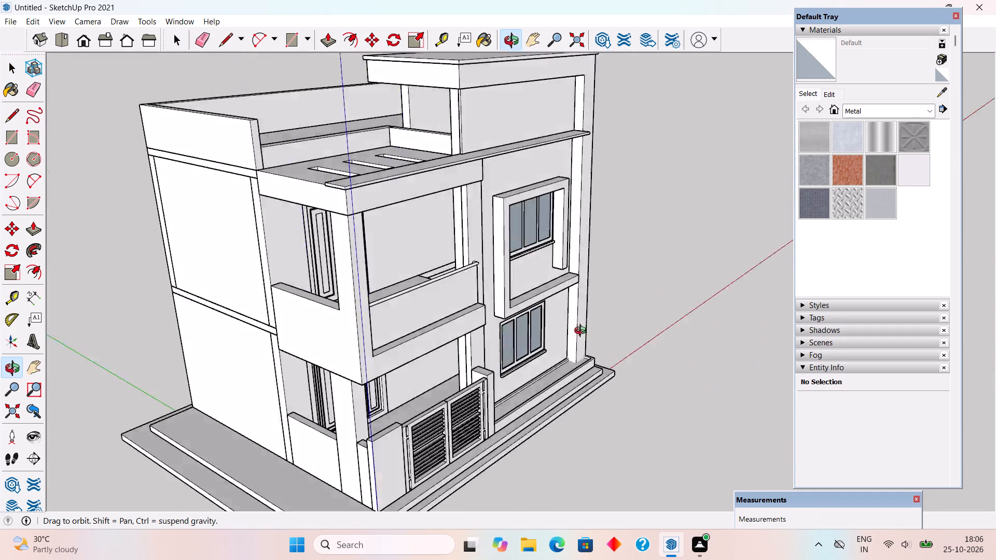
{"action": "middle_click_drag", "start_coordinate": [583, 332], "coordinate": [487, 342]}
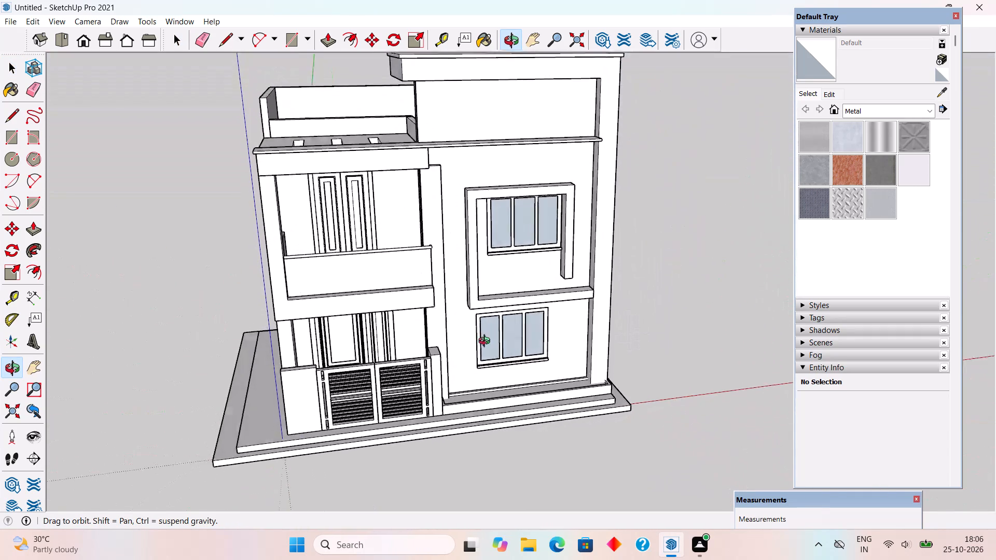
{"action": "middle_click_drag", "start_coordinate": [487, 342], "coordinate": [445, 213]}
{"action": "scroll", "coordinate": [459, 249], "scroll_direction": "up", "scroll_amount": 1}
{"action": "scroll", "coordinate": [459, 249], "scroll_direction": "down", "scroll_amount": 4}
{"action": "middle_click_drag", "start_coordinate": [406, 222], "coordinate": [335, 228]}
{"action": "scroll", "coordinate": [316, 200], "scroll_direction": "up", "scroll_amount": 3}
{"action": "middle_click_drag", "start_coordinate": [334, 226], "coordinate": [425, 267]}
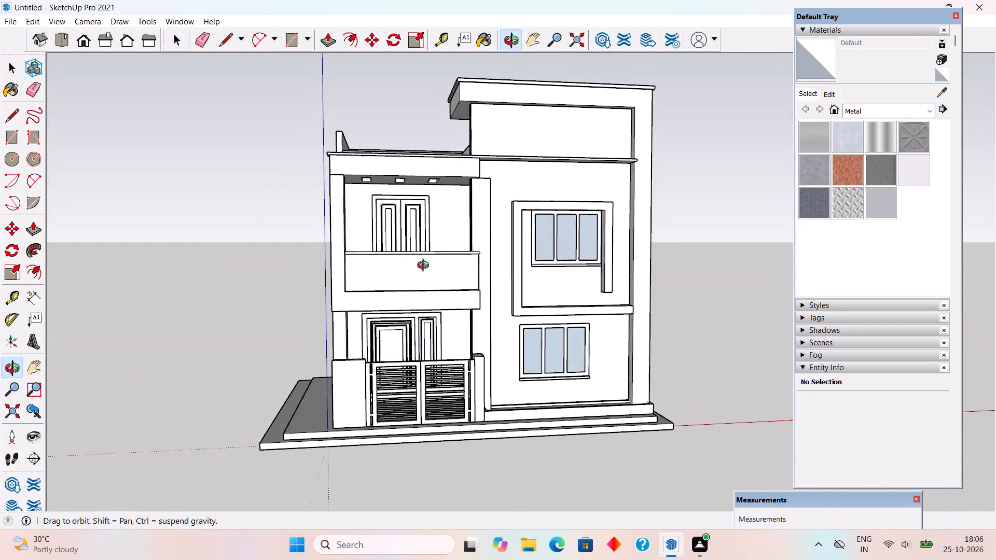
{"action": "middle_click_drag", "start_coordinate": [425, 267], "coordinate": [451, 287]}
{"action": "middle_click_drag", "start_coordinate": [470, 199], "coordinate": [452, 127]}
{"action": "scroll", "coordinate": [451, 127], "scroll_direction": "up", "scroll_amount": 3}
{"action": "scroll", "coordinate": [451, 127], "scroll_direction": "down", "scroll_amount": 4}
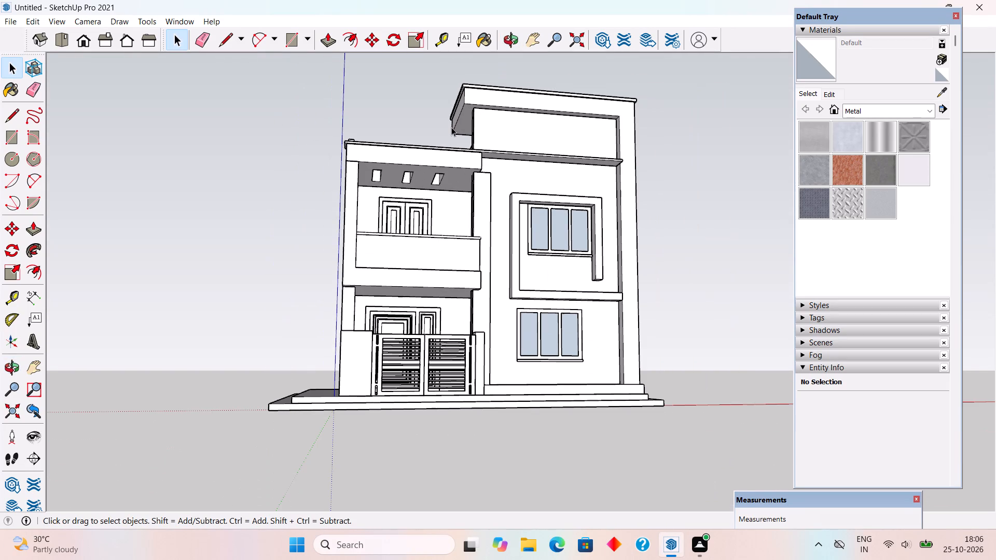
Paint the frames of both gate leaves with Color M08 from the Colors collection.
{"action": "left_click", "coordinate": [861, 107]}
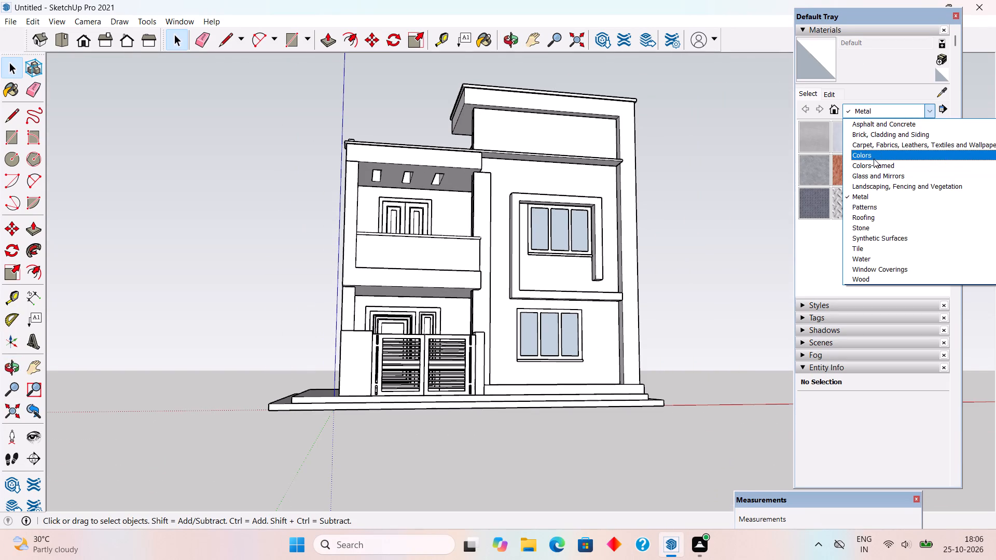
{"action": "left_click", "coordinate": [874, 158]}
{"action": "scroll", "coordinate": [889, 184], "scroll_direction": "down", "scroll_amount": 9}
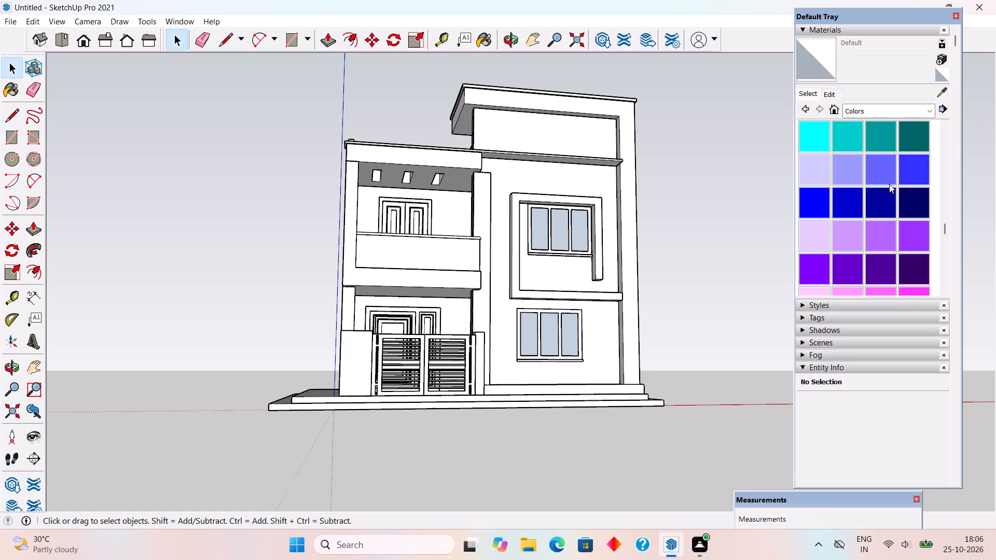
{"action": "scroll", "coordinate": [889, 184], "scroll_direction": "down", "scroll_amount": 6}
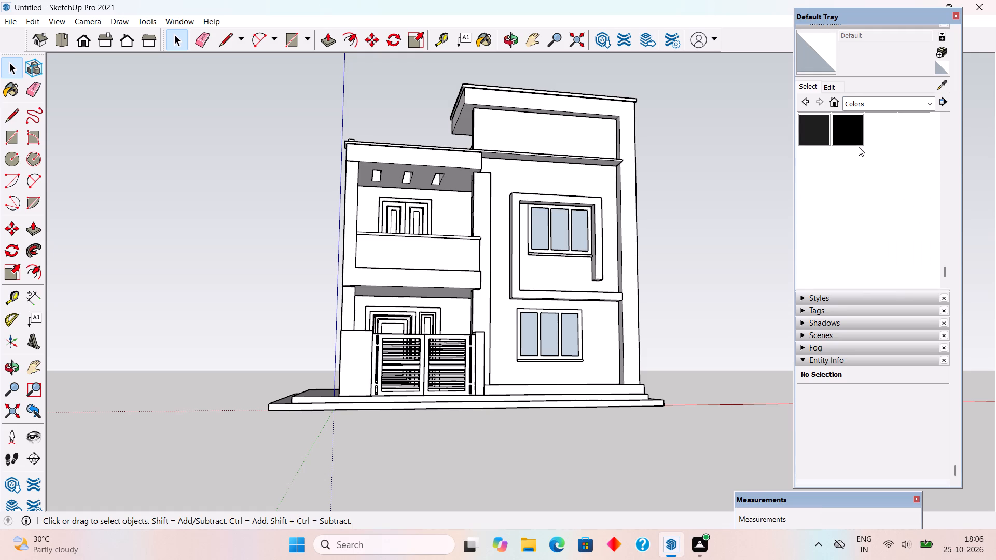
{"action": "scroll", "coordinate": [845, 135], "scroll_direction": "up", "scroll_amount": 1}
{"action": "left_click", "coordinate": [819, 194]}
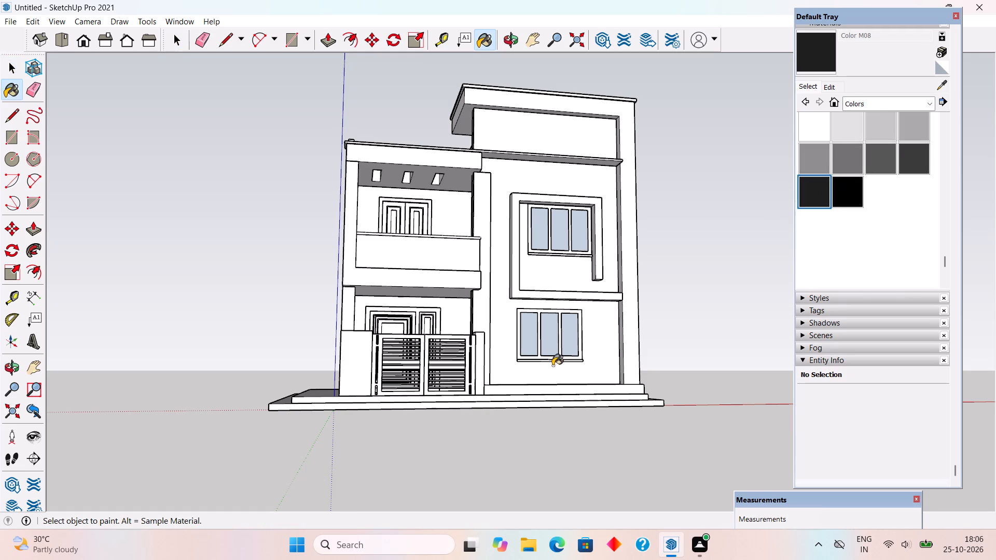
{"action": "scroll", "coordinate": [471, 416], "scroll_direction": "up", "scroll_amount": 5}
{"action": "scroll", "coordinate": [453, 355], "scroll_direction": "up", "scroll_amount": 4}
{"action": "left_click", "coordinate": [471, 357]}
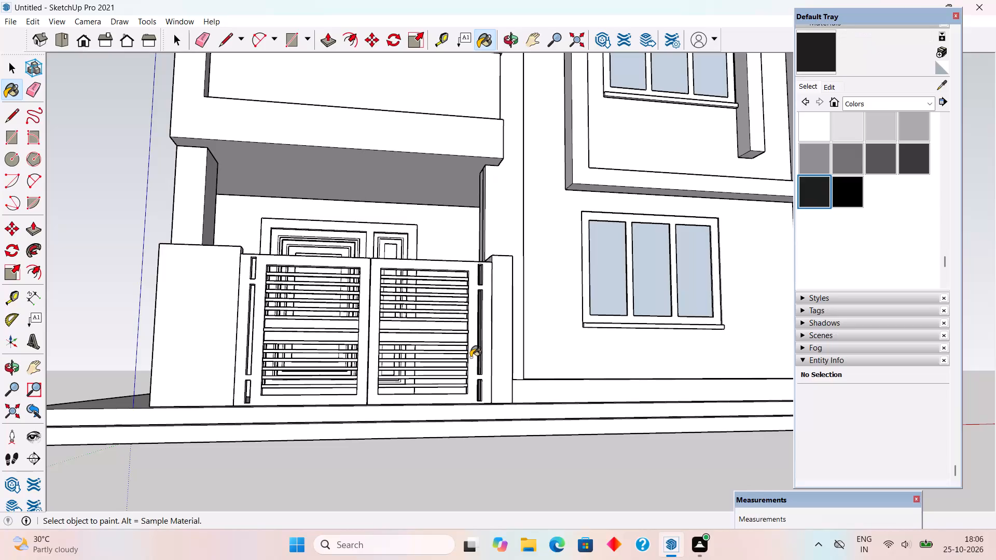
{"action": "left_click", "coordinate": [361, 351]}
Paint the top five slats of the gate leaf beside the wide pillar with Color M08.
{"action": "scroll", "coordinate": [361, 348], "scroll_direction": "up", "scroll_amount": 2}
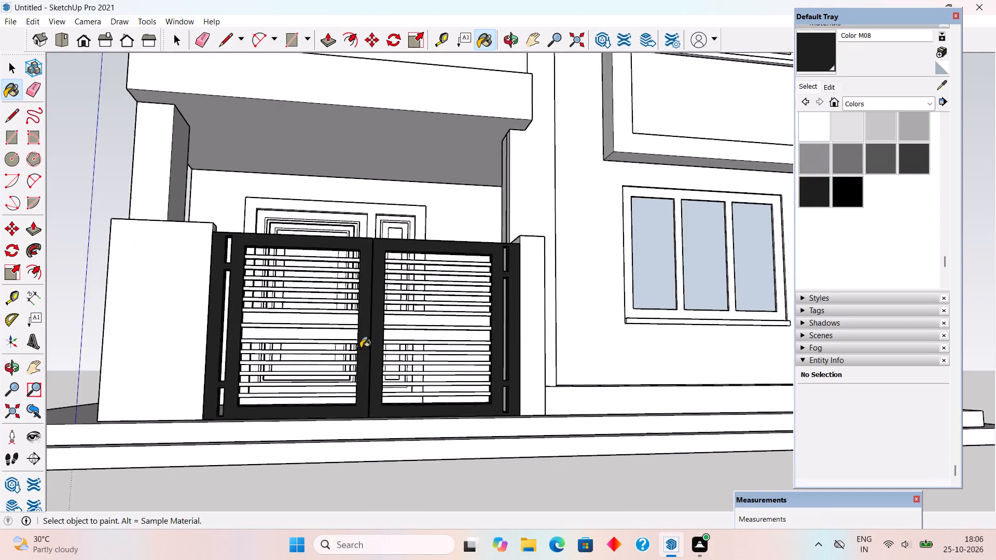
{"action": "scroll", "coordinate": [361, 348], "scroll_direction": "up", "scroll_amount": 2}
{"action": "scroll", "coordinate": [417, 245], "scroll_direction": "up", "scroll_amount": 3}
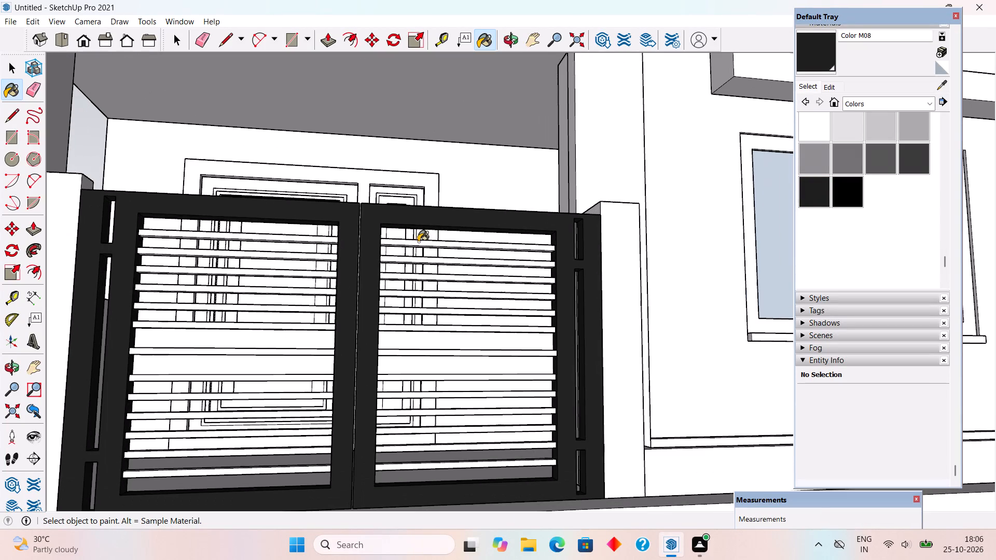
{"action": "left_click", "coordinate": [313, 238]}
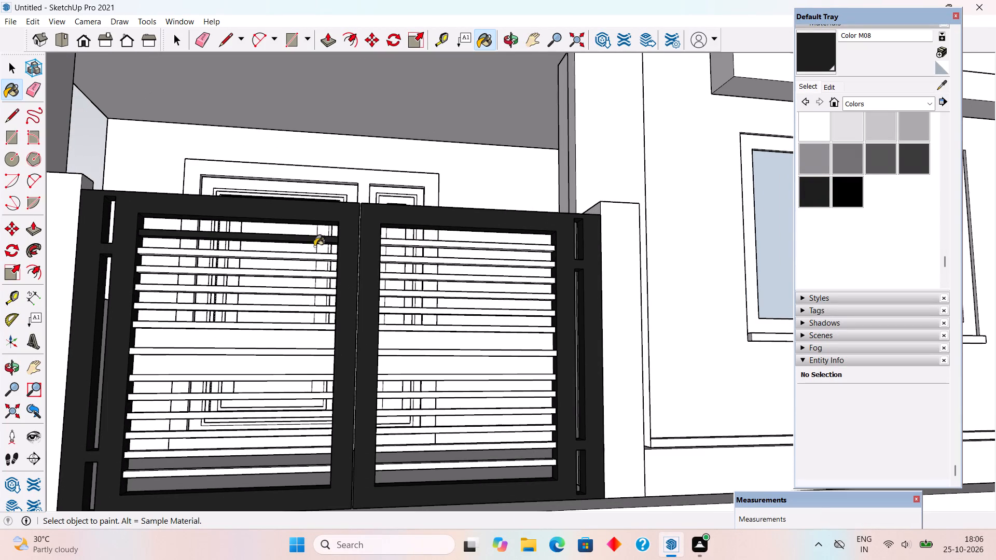
{"action": "left_click", "coordinate": [319, 257]}
{"action": "left_click", "coordinate": [322, 276]}
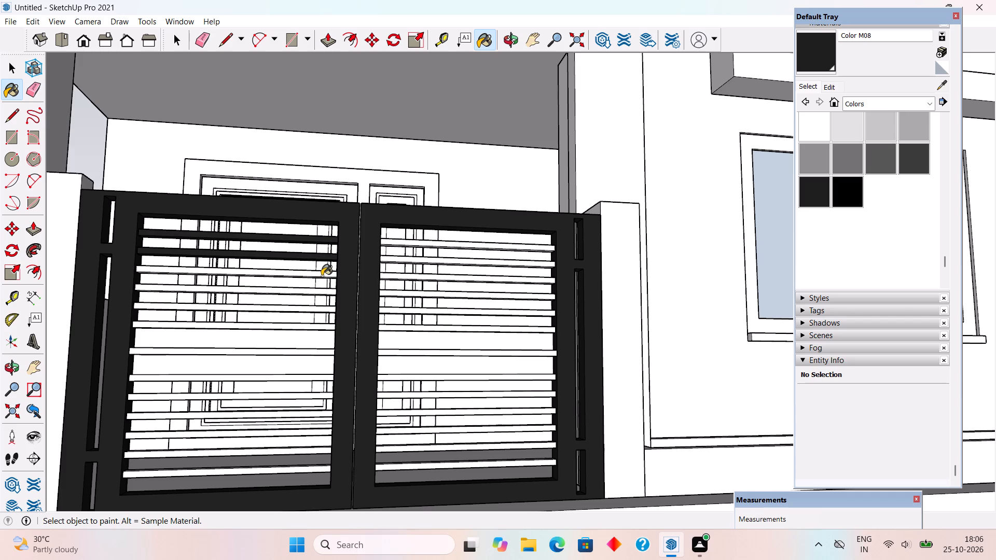
{"action": "left_click", "coordinate": [323, 291]}
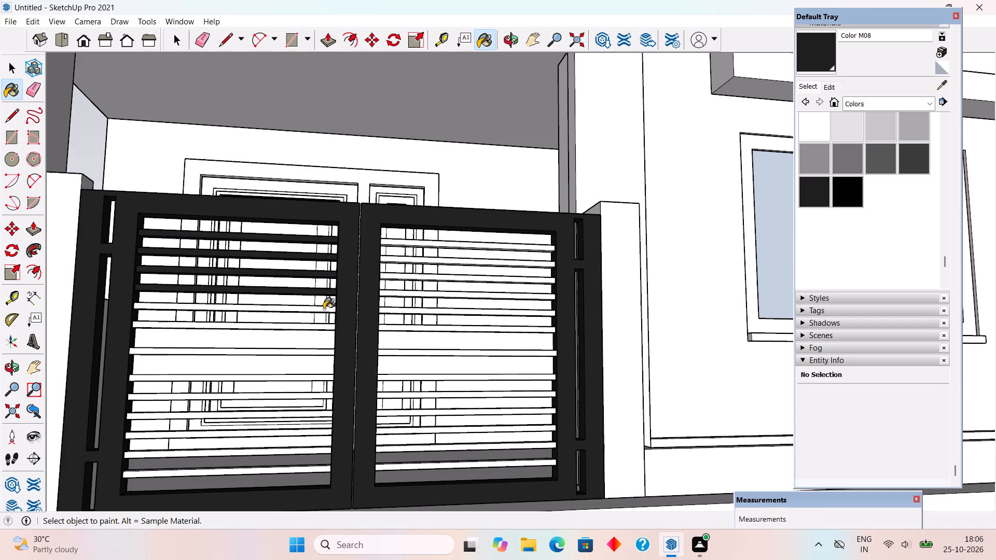
{"action": "left_click", "coordinate": [324, 309]}
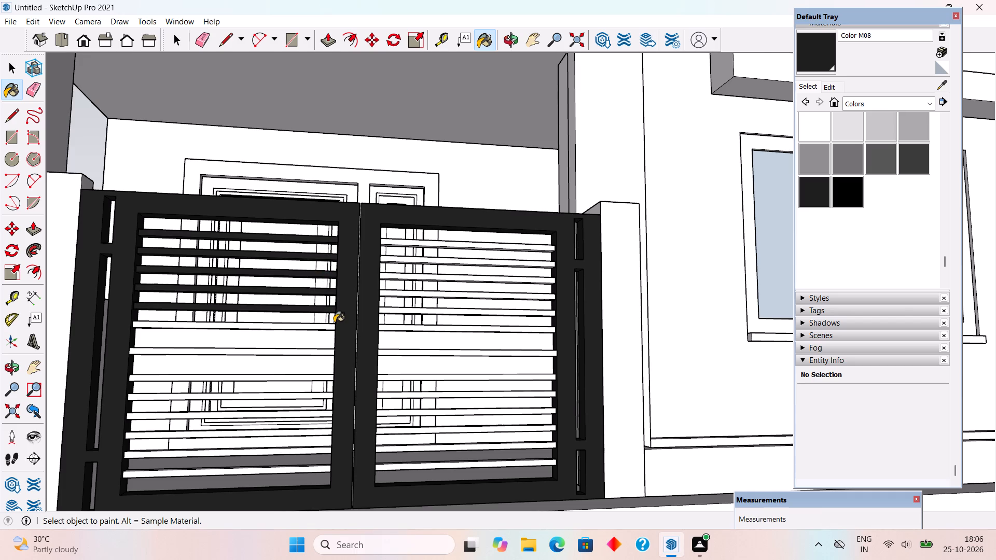
Paint the solid middle panel and the five slats over and around it in the gate leaf beside the wide pillar with Color M08.
{"action": "scroll", "coordinate": [334, 323], "scroll_direction": "up", "scroll_amount": 1}
{"action": "left_click", "coordinate": [317, 342]}
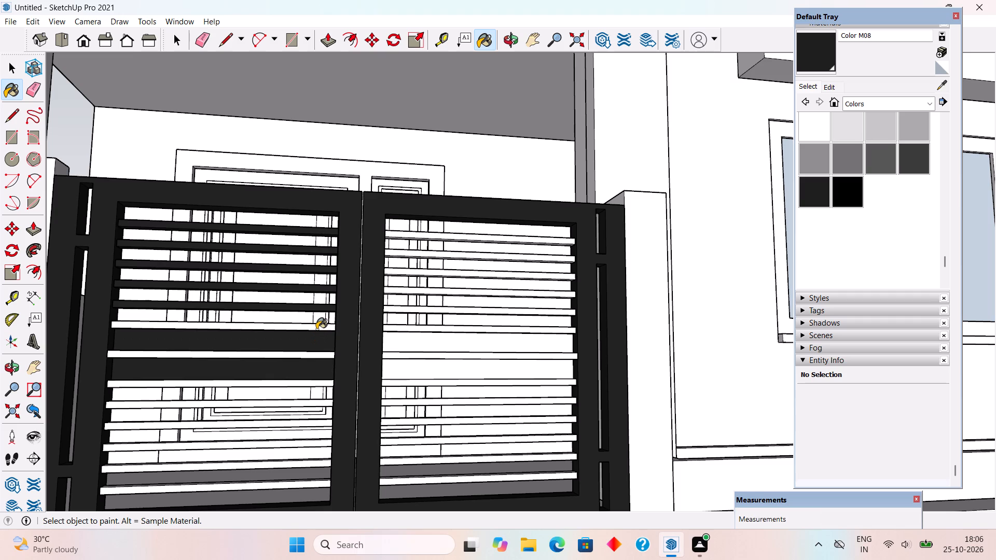
{"action": "left_click", "coordinate": [316, 329]}
{"action": "left_click", "coordinate": [301, 384]}
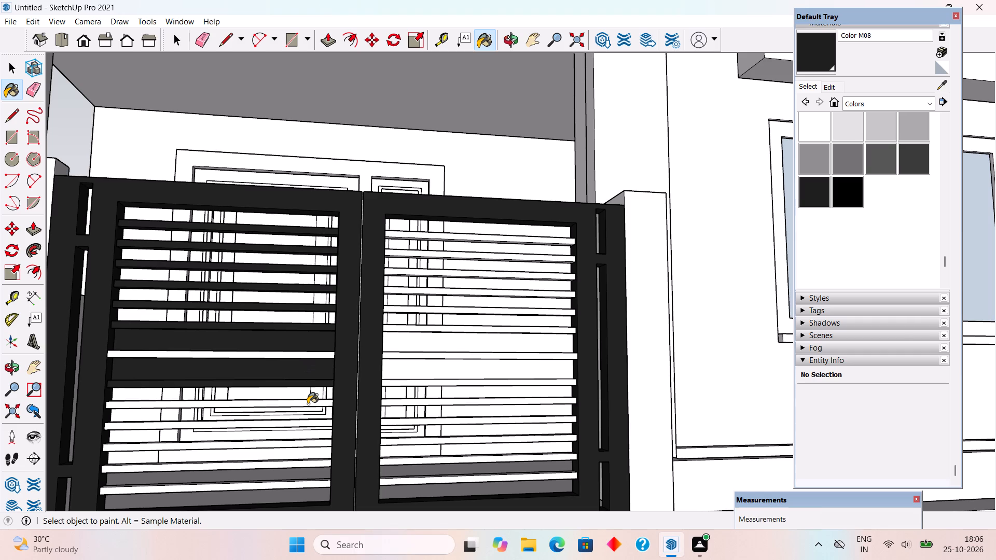
{"action": "left_click", "coordinate": [308, 404]}
{"action": "left_click", "coordinate": [308, 425]}
{"action": "scroll", "coordinate": [357, 279], "scroll_direction": "down", "scroll_amount": 1}
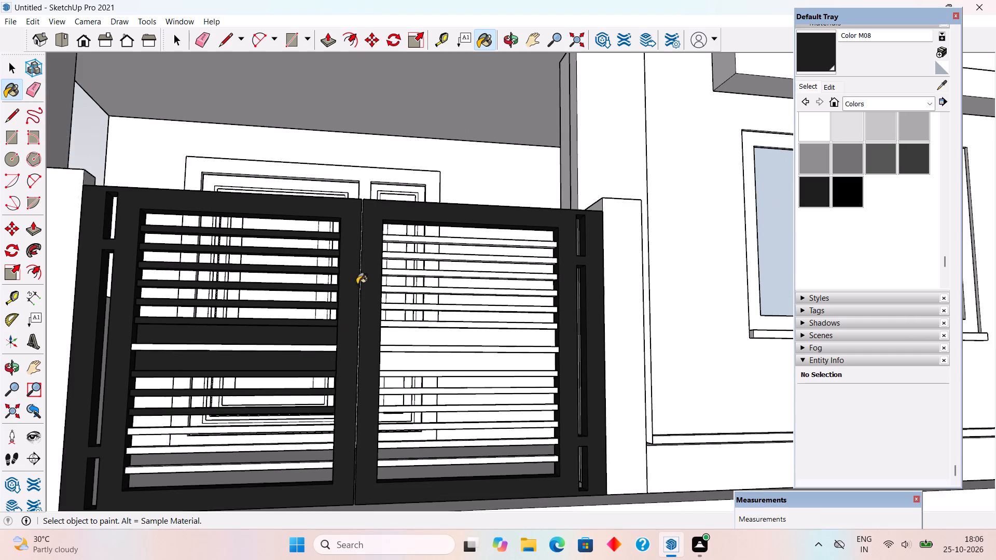
{"action": "middle_click_drag", "start_coordinate": [352, 339], "coordinate": [355, 384]}
{"action": "scroll", "coordinate": [356, 388], "scroll_direction": "down", "scroll_amount": 2}
{"action": "left_click", "coordinate": [337, 371]}
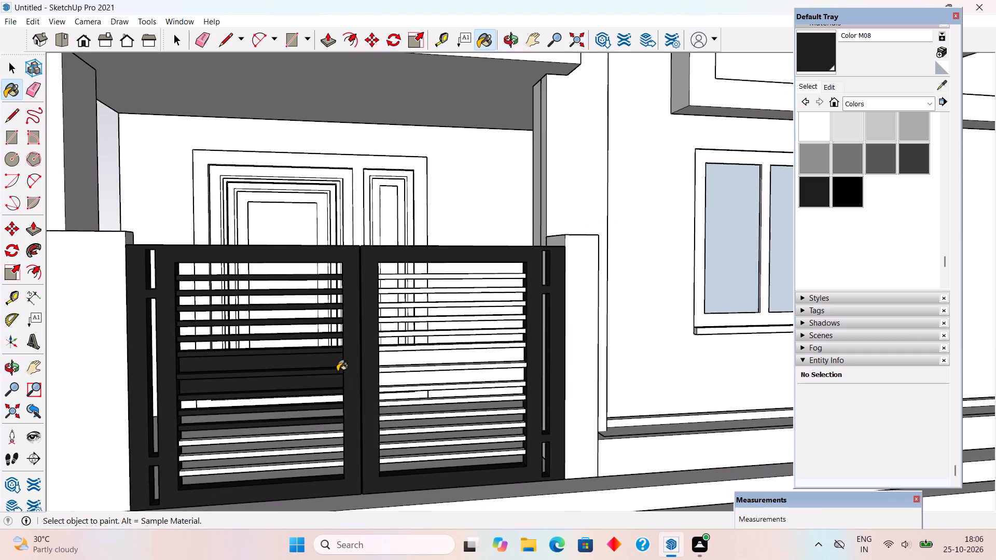
Paint the bottom three slats of the gate leaf beside the wide pillar with Color M08.
{"action": "scroll", "coordinate": [327, 401], "scroll_direction": "up", "scroll_amount": 1}
{"action": "middle_click_drag", "start_coordinate": [394, 362], "coordinate": [427, 281]}
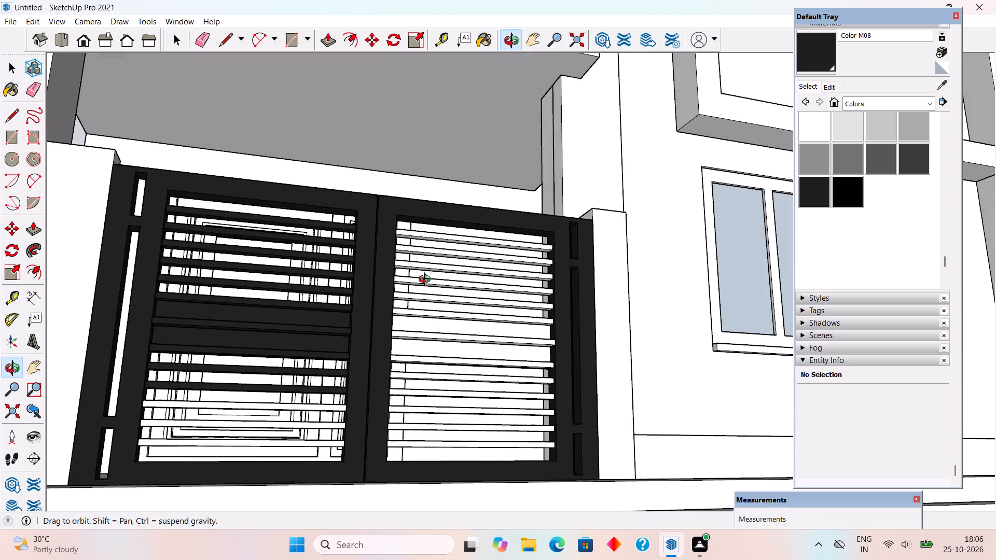
{"action": "middle_click_drag", "start_coordinate": [427, 281], "coordinate": [434, 275]}
{"action": "scroll", "coordinate": [336, 393], "scroll_direction": "up", "scroll_amount": 2}
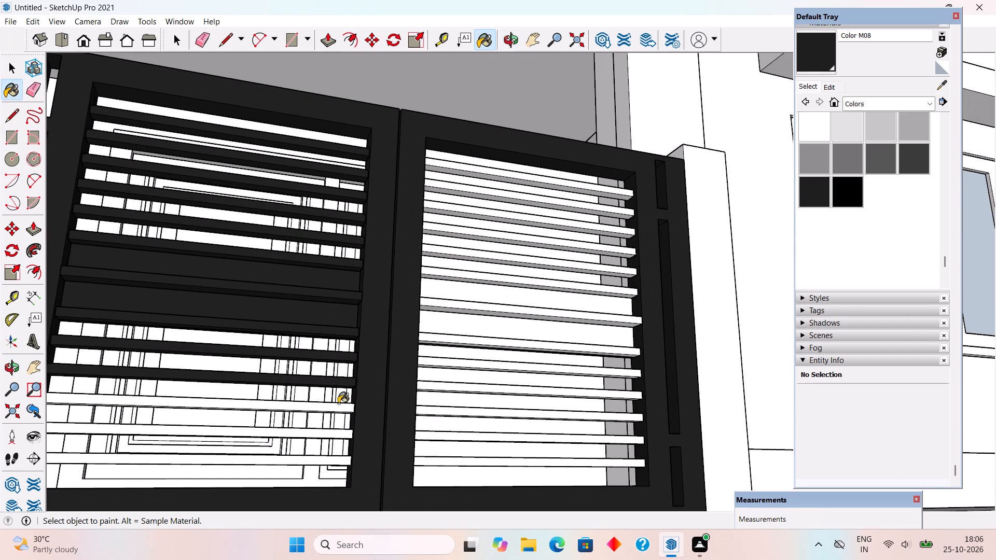
{"action": "left_click", "coordinate": [342, 412]}
{"action": "left_click", "coordinate": [344, 433]}
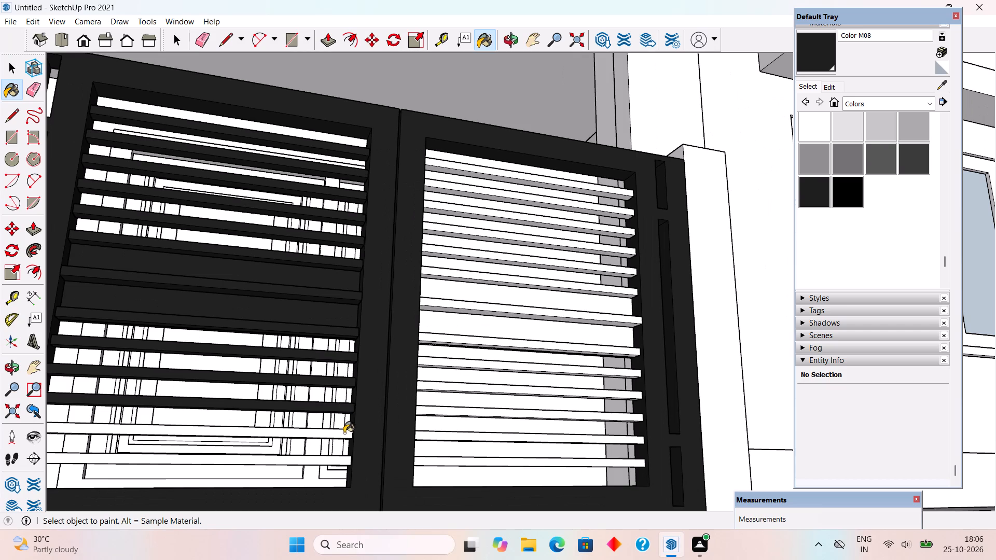
{"action": "left_click", "coordinate": [344, 458]}
Paint all thirteen slats of the gate leaf beside the narrow pillar with Color M08.
{"action": "middle_click_drag", "start_coordinate": [288, 429], "coordinate": [202, 465]}
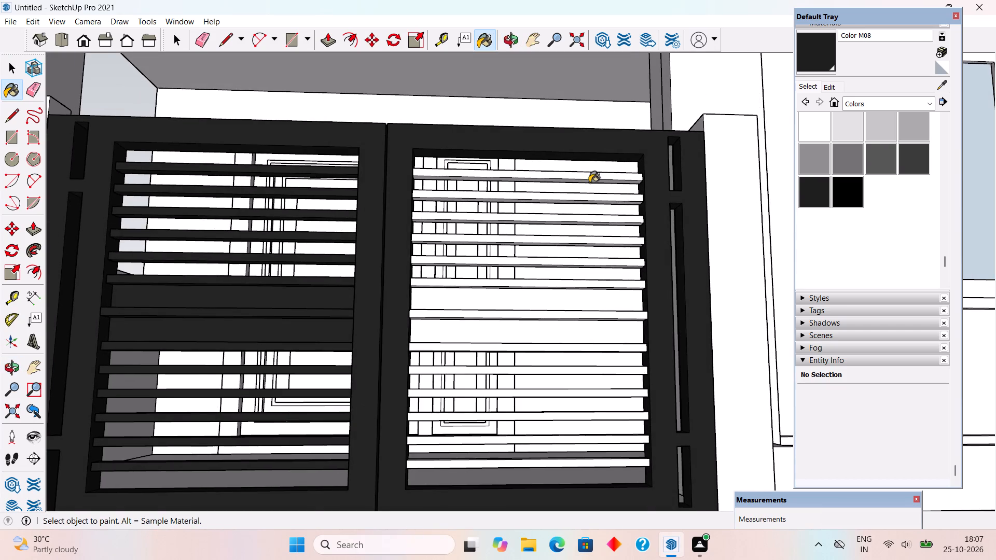
{"action": "scroll", "coordinate": [588, 176], "scroll_direction": "up", "scroll_amount": 1}
{"action": "left_click", "coordinate": [588, 175]}
{"action": "left_click", "coordinate": [586, 201]}
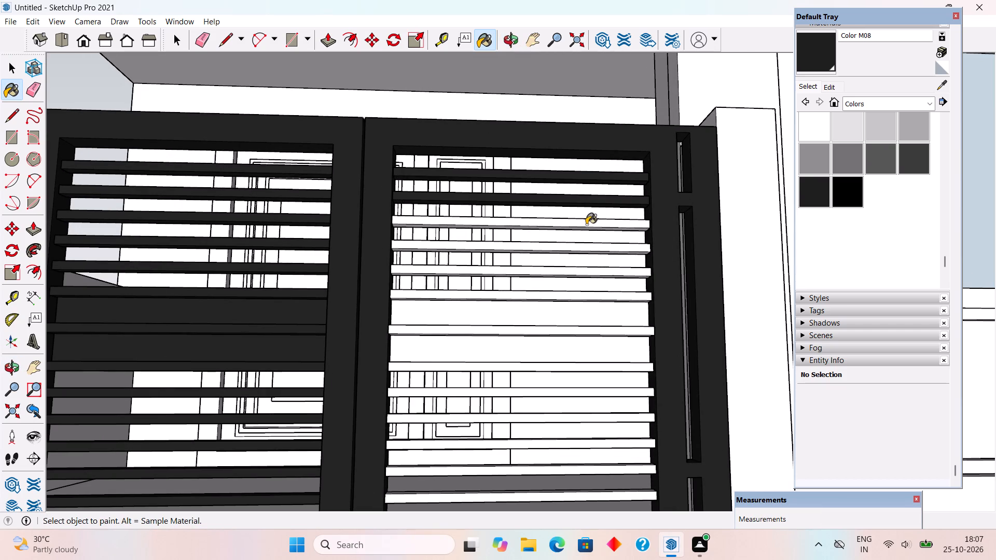
{"action": "left_click", "coordinate": [589, 229]}
{"action": "left_click", "coordinate": [591, 250]}
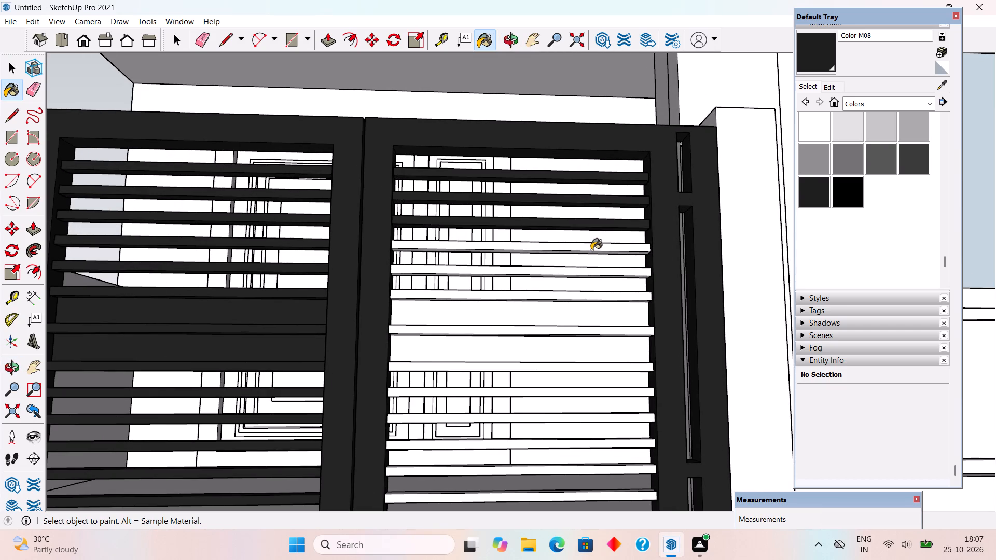
{"action": "left_click", "coordinate": [591, 271]}
{"action": "left_click", "coordinate": [589, 292]}
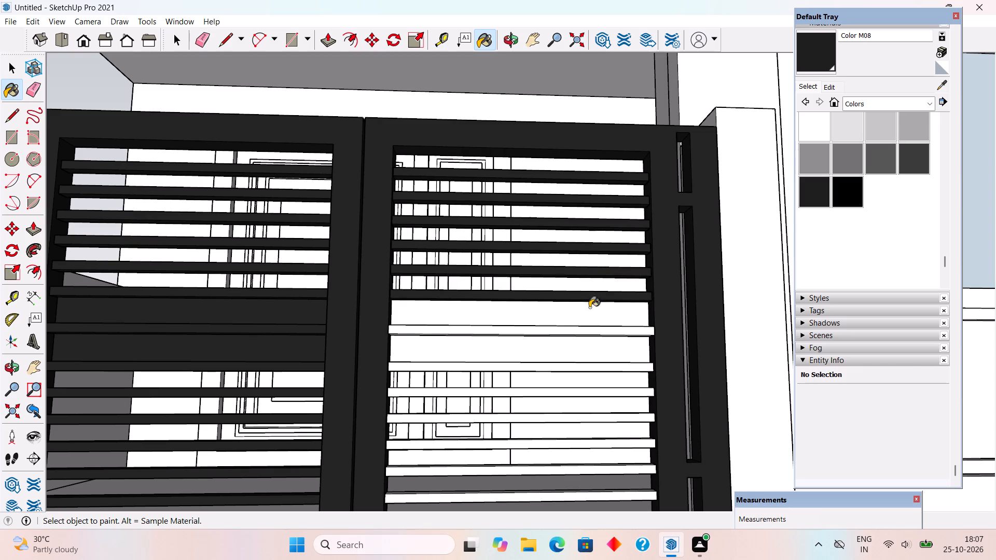
{"action": "left_click", "coordinate": [590, 327]}
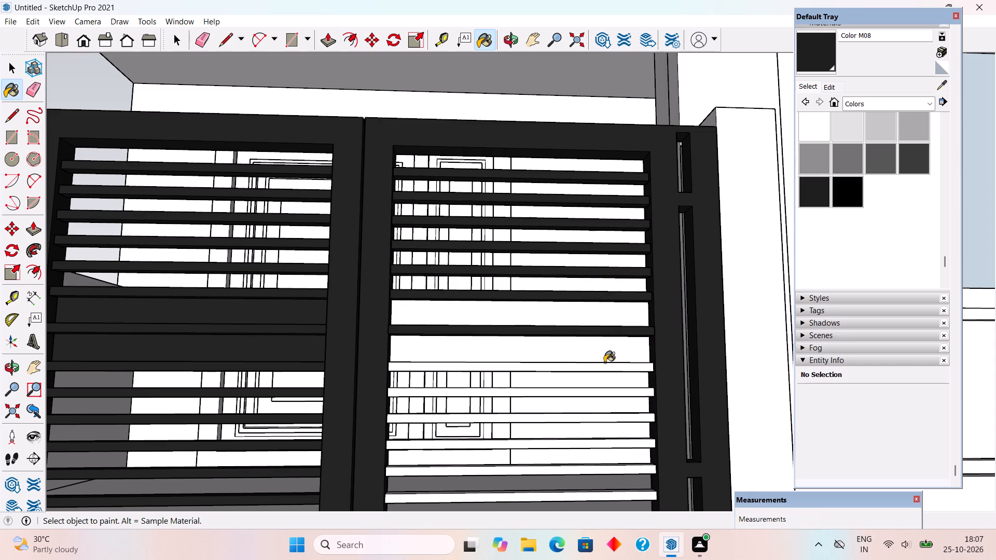
{"action": "left_click", "coordinate": [604, 363]}
{"action": "left_click", "coordinate": [607, 391]}
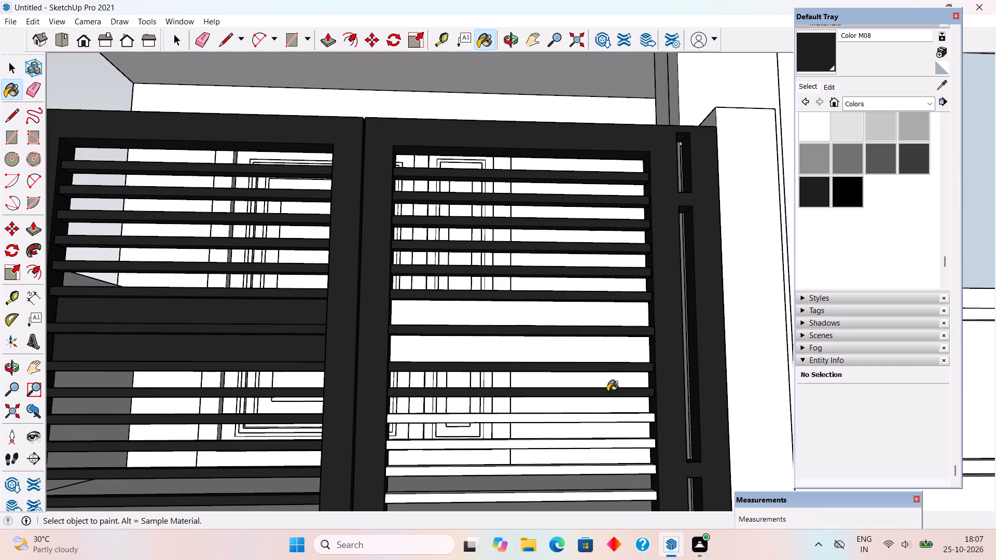
{"action": "left_click", "coordinate": [634, 419]}
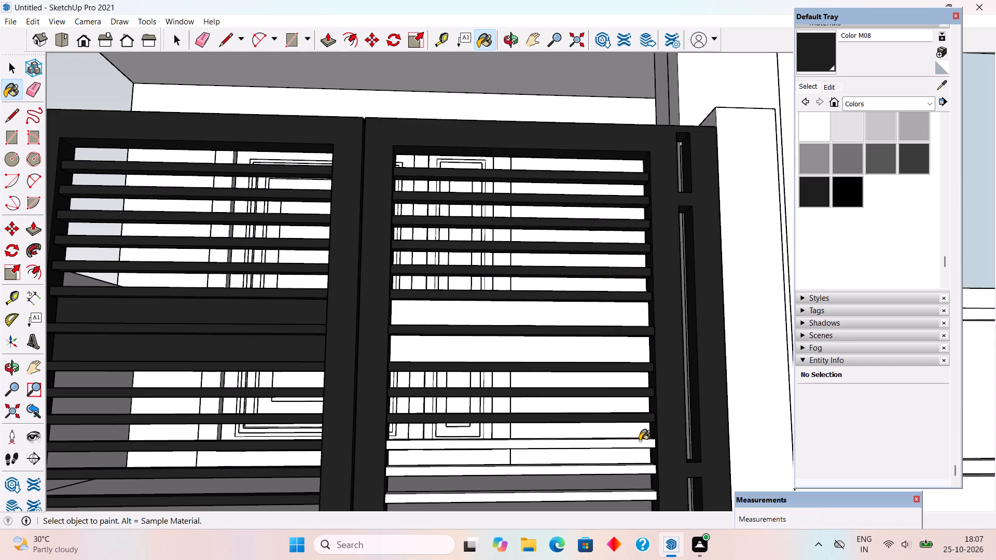
{"action": "left_click", "coordinate": [640, 441]}
{"action": "left_click", "coordinate": [645, 469]}
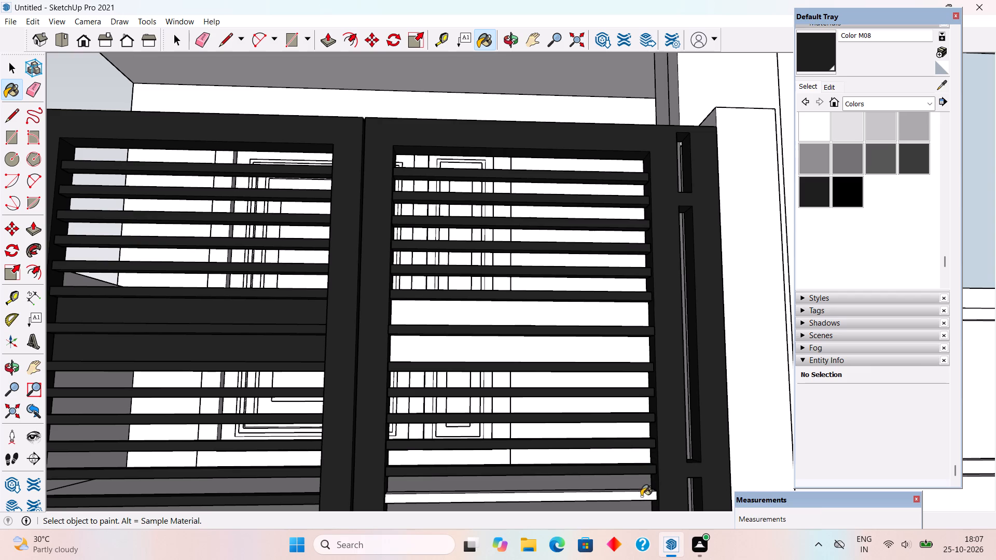
{"action": "left_click", "coordinate": [641, 496]}
Paint the solid middle panels behind the slats of both gate leaves with Color M07.
{"action": "scroll", "coordinate": [661, 369], "scroll_direction": "down", "scroll_amount": 4}
{"action": "middle_click_drag", "start_coordinate": [661, 372], "coordinate": [660, 411]}
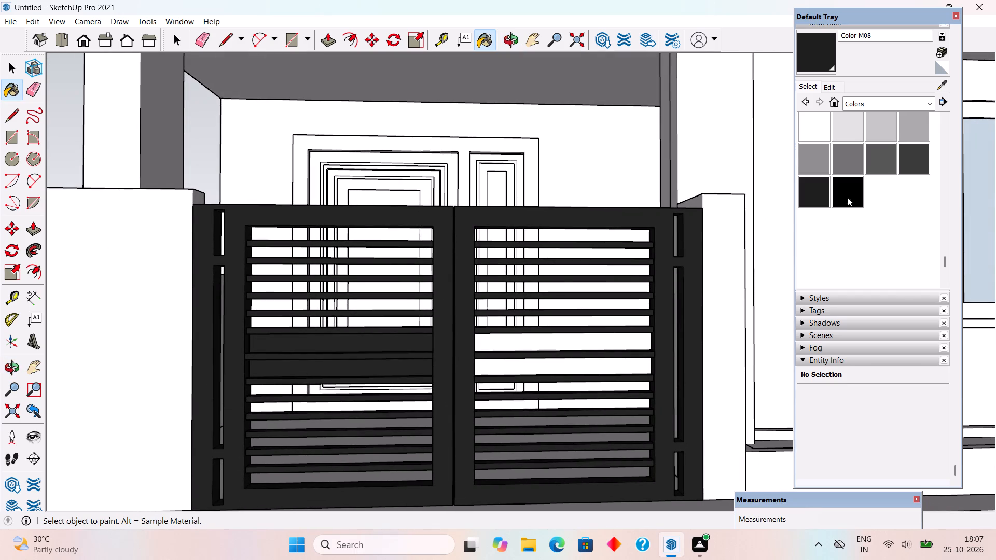
{"action": "left_click", "coordinate": [915, 152]}
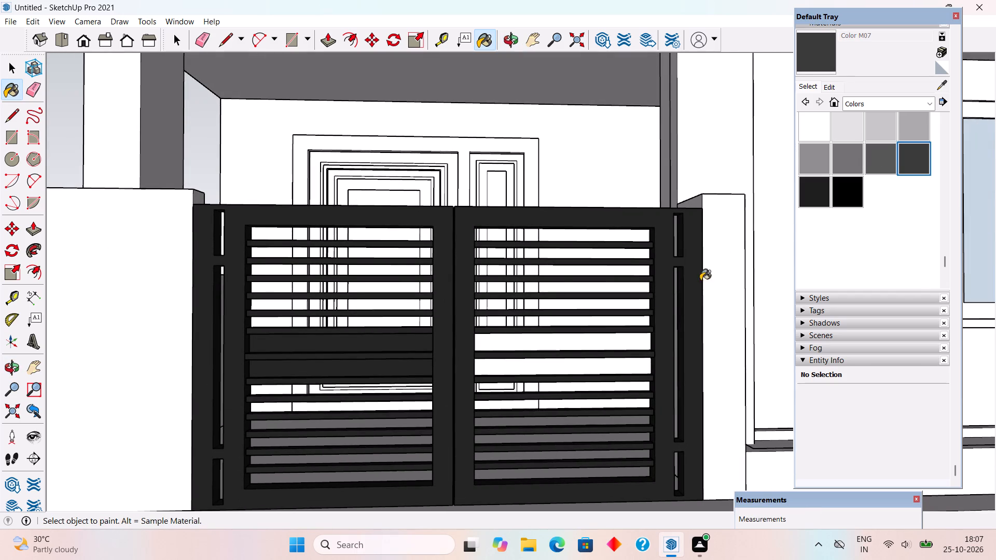
{"action": "scroll", "coordinate": [647, 316], "scroll_direction": "up", "scroll_amount": 3}
{"action": "left_click", "coordinate": [625, 354]}
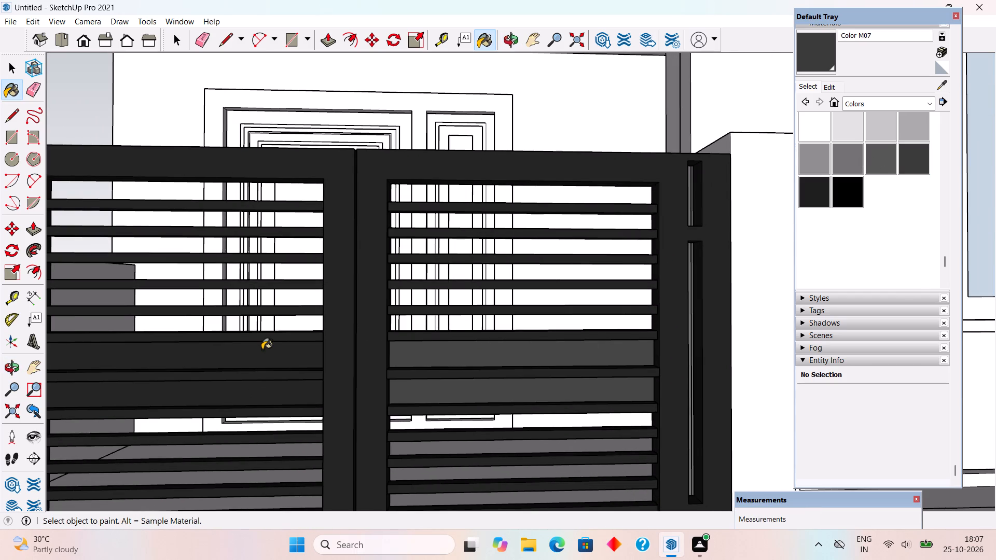
{"action": "left_click", "coordinate": [263, 349]}
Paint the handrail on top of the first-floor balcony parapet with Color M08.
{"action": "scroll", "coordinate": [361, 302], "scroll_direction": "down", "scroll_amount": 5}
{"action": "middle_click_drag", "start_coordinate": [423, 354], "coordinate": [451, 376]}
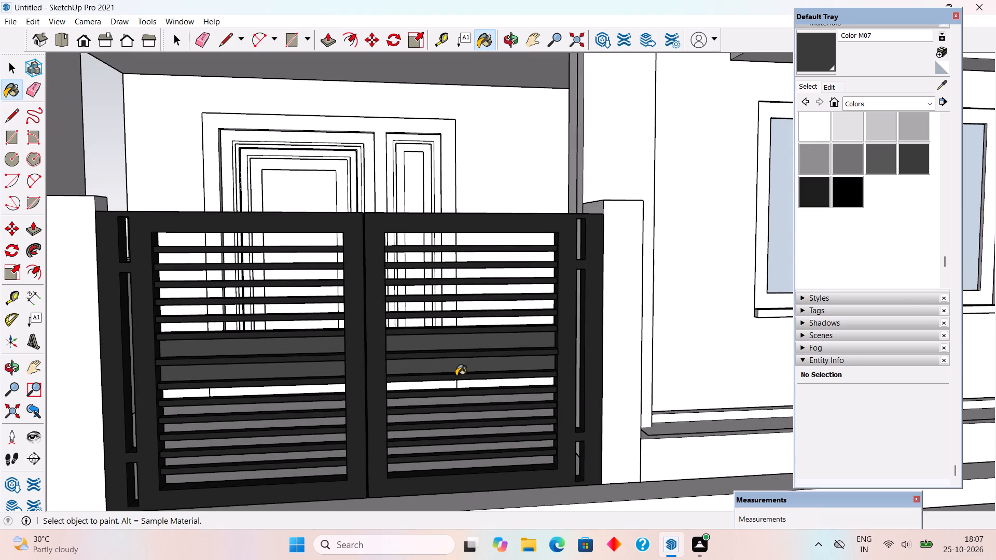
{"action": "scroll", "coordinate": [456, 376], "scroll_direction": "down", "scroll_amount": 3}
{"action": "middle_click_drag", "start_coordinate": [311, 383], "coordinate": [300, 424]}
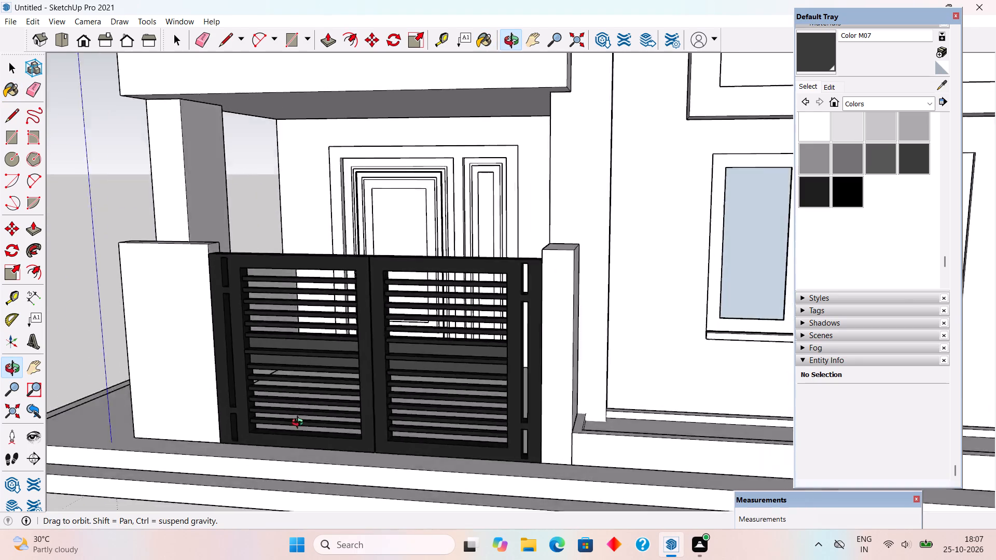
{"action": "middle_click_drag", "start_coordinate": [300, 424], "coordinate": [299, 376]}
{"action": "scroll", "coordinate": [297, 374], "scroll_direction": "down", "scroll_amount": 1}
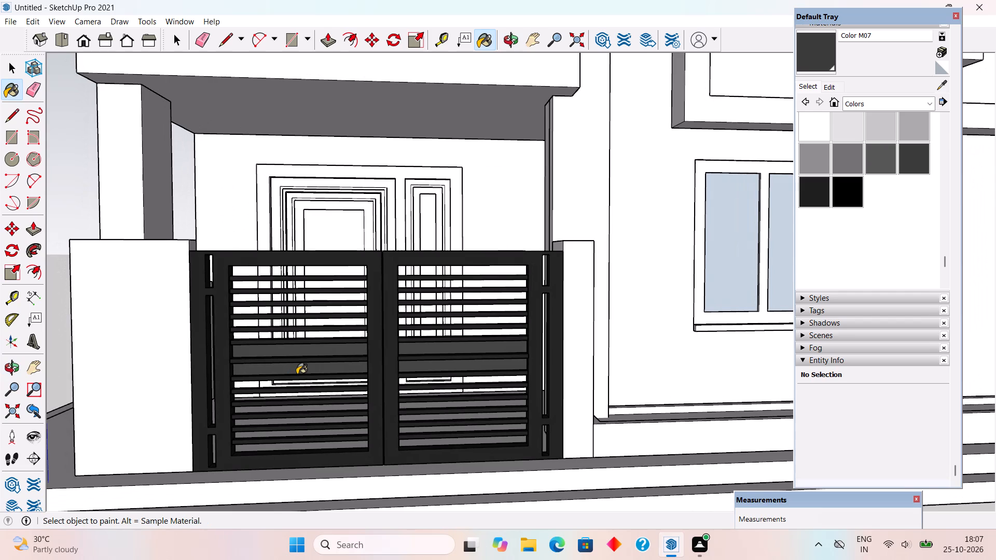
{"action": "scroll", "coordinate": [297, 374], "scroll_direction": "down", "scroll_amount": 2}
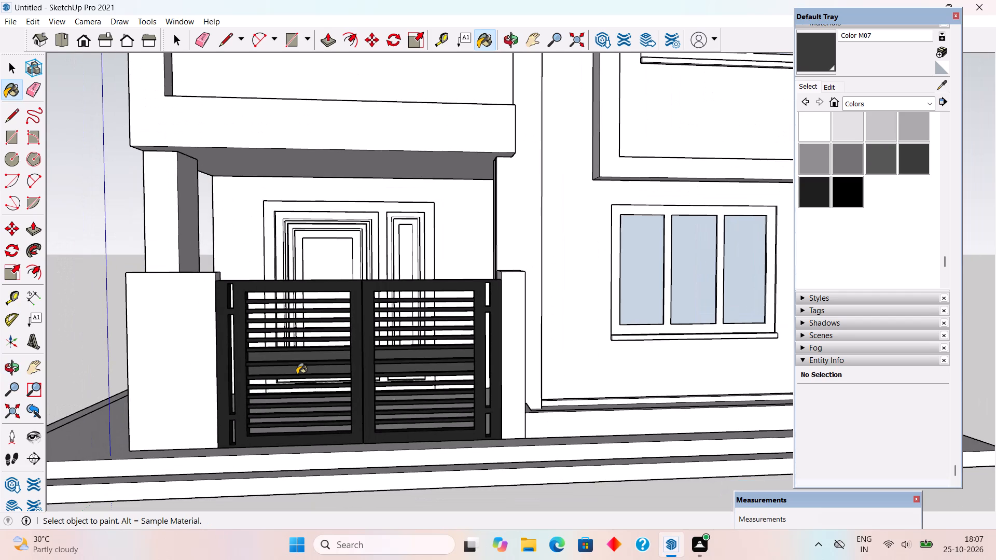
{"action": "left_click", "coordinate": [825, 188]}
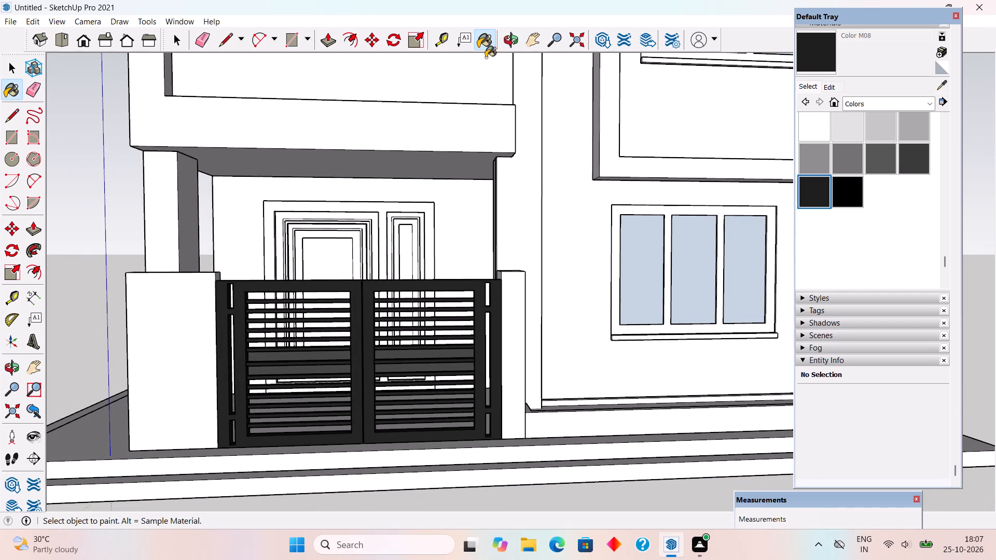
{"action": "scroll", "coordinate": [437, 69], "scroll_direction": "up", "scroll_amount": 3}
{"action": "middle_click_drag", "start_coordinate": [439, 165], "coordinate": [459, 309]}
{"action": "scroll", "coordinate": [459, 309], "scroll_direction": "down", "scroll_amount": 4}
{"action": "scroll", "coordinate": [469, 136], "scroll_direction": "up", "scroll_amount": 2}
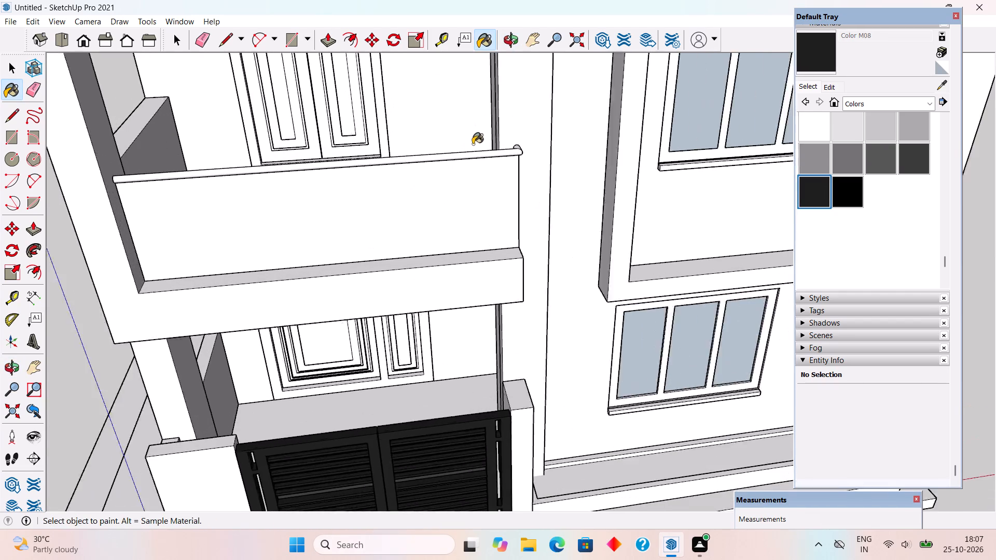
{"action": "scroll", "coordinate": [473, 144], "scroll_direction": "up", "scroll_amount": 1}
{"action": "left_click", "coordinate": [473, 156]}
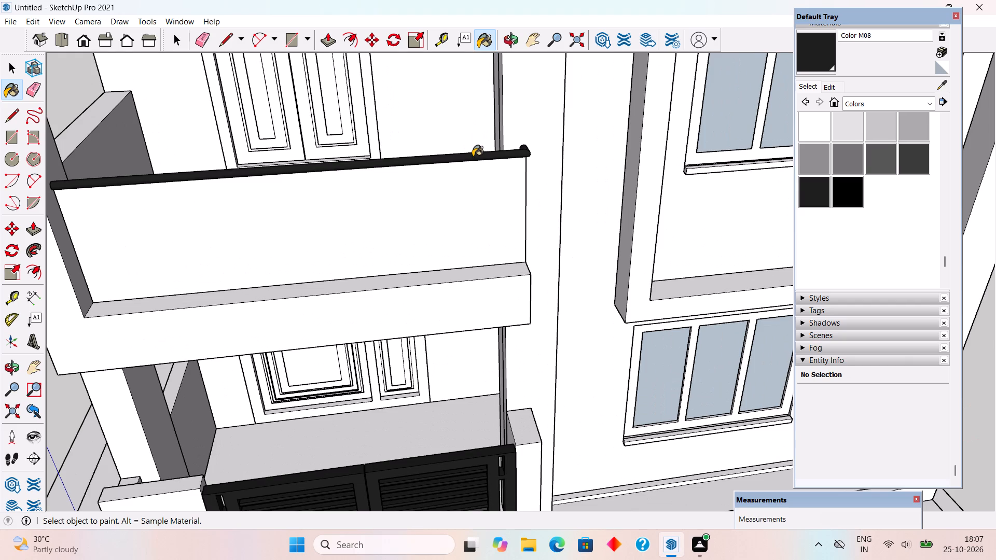
Paint the balcony handrail with Color M07.
{"action": "left_click", "coordinate": [919, 156]}
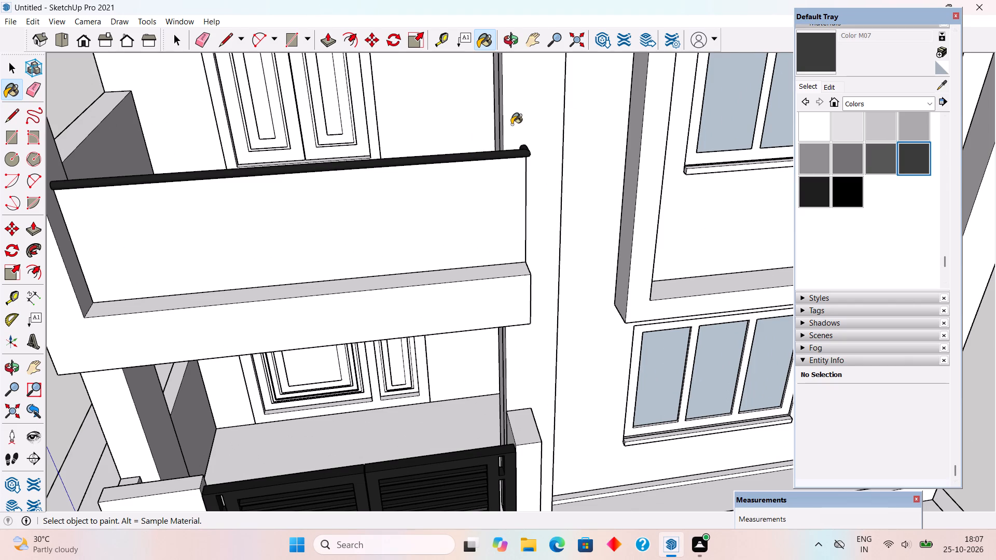
{"action": "left_click", "coordinate": [507, 150]}
Paint the frames of the ground-floor and first-floor three-pane windows with Color M08.
{"action": "middle_click_drag", "start_coordinate": [522, 131], "coordinate": [506, 71]}
{"action": "scroll", "coordinate": [518, 109], "scroll_direction": "down", "scroll_amount": 4}
{"action": "scroll", "coordinate": [501, 215], "scroll_direction": "down", "scroll_amount": 4}
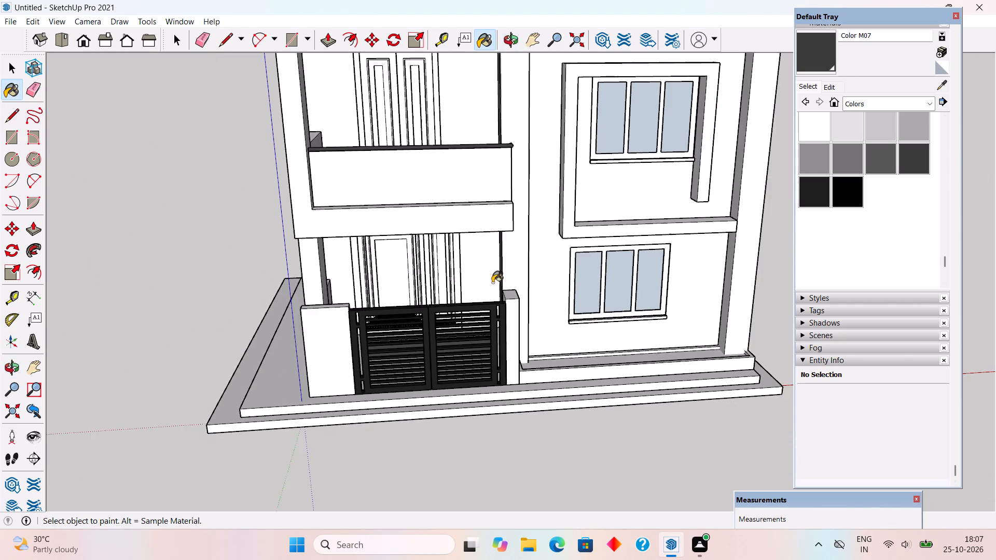
{"action": "middle_click_drag", "start_coordinate": [522, 341], "coordinate": [513, 221]}
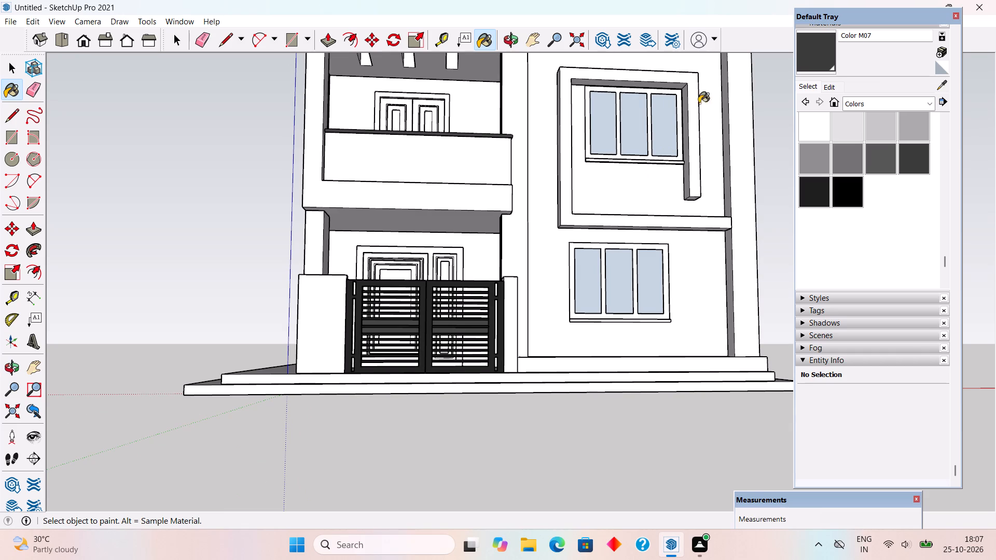
{"action": "left_click", "coordinate": [812, 189]}
{"action": "scroll", "coordinate": [649, 258], "scroll_direction": "up", "scroll_amount": 4}
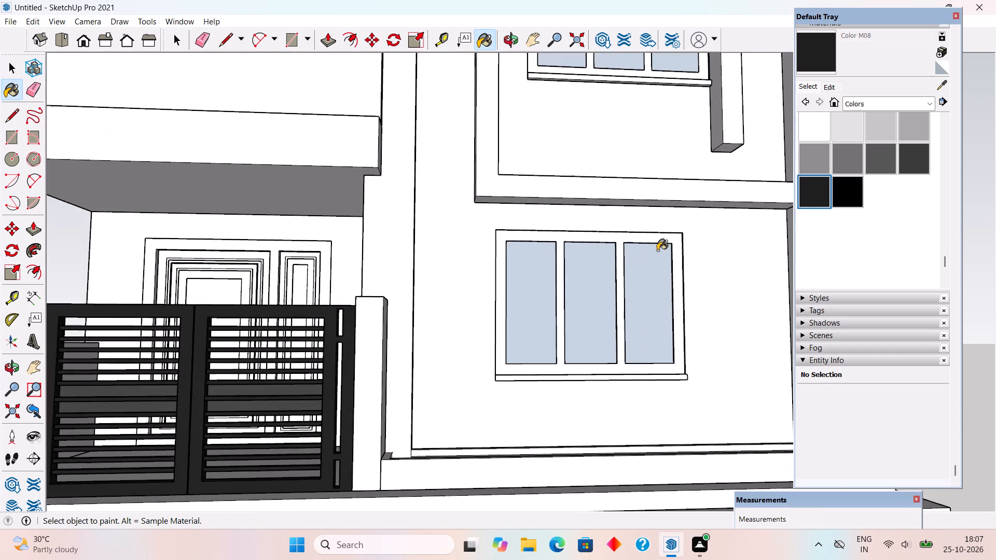
{"action": "scroll", "coordinate": [657, 250], "scroll_direction": "up", "scroll_amount": 6}
{"action": "left_click", "coordinate": [662, 240]}
{"action": "middle_click_drag", "start_coordinate": [650, 248], "coordinate": [659, 354]}
{"action": "scroll", "coordinate": [659, 354], "scroll_direction": "down", "scroll_amount": 4}
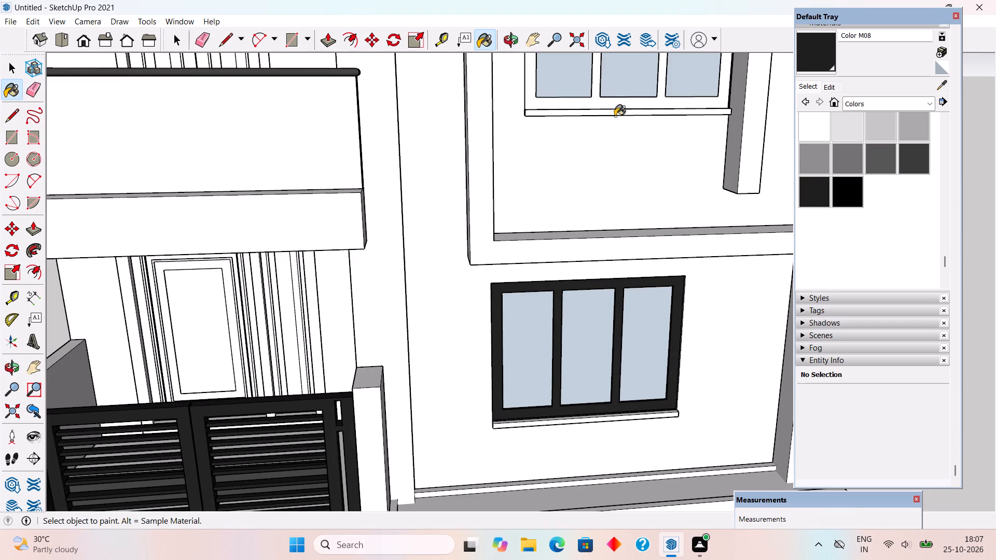
{"action": "scroll", "coordinate": [615, 106], "scroll_direction": "up", "scroll_amount": 3}
{"action": "left_click", "coordinate": [615, 102]}
Paint the thin slab capping the taller roof section with Color M08.
{"action": "scroll", "coordinate": [544, 172], "scroll_direction": "down", "scroll_amount": 3}
{"action": "scroll", "coordinate": [511, 223], "scroll_direction": "down", "scroll_amount": 9}
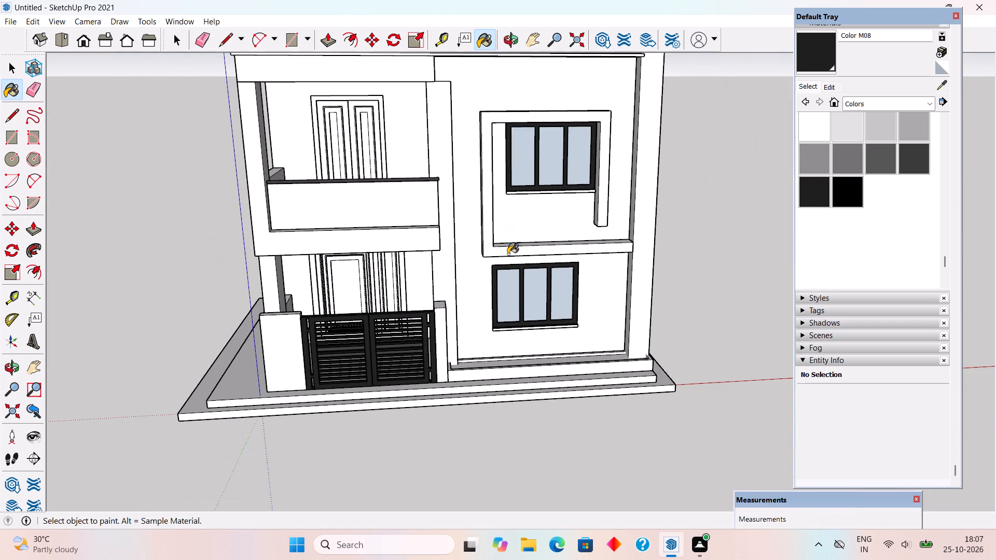
{"action": "middle_click_drag", "start_coordinate": [516, 257], "coordinate": [525, 225]}
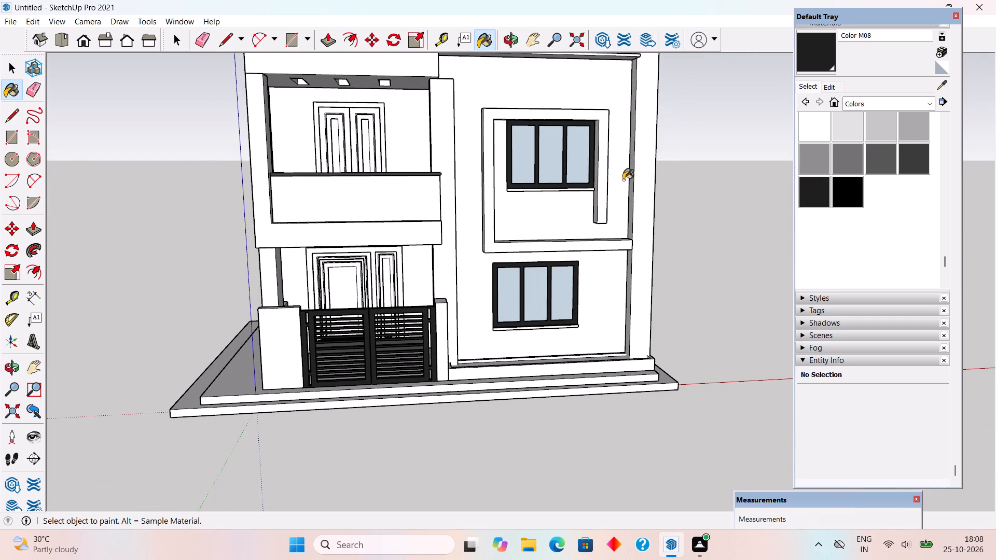
{"action": "scroll", "coordinate": [595, 179], "scroll_direction": "down", "scroll_amount": 3}
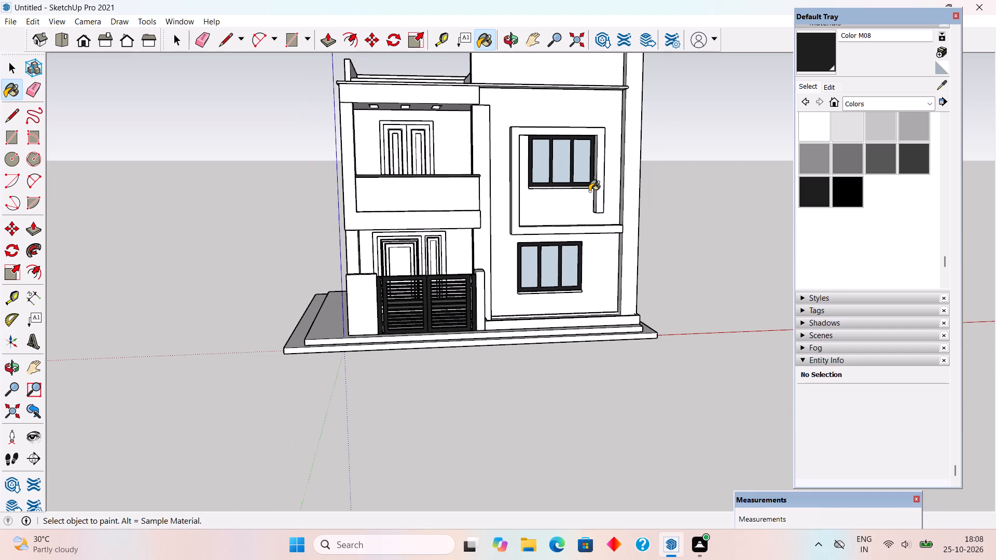
{"action": "scroll", "coordinate": [613, 195], "scroll_direction": "down", "scroll_amount": 6}
{"action": "scroll", "coordinate": [591, 122], "scroll_direction": "up", "scroll_amount": 4}
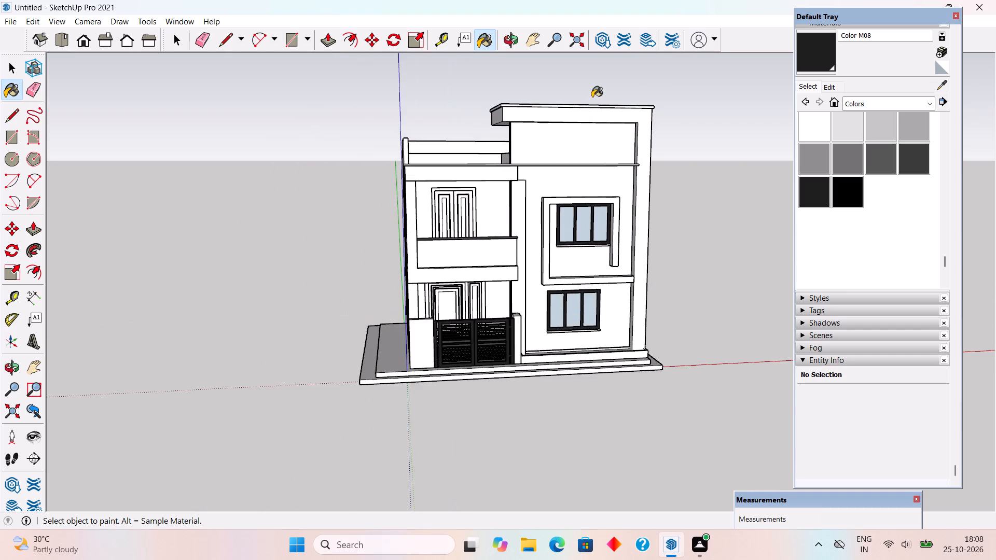
{"action": "scroll", "coordinate": [593, 97], "scroll_direction": "up", "scroll_amount": 3}
{"action": "left_click", "coordinate": [594, 106]}
{"action": "left_click", "coordinate": [596, 109]}
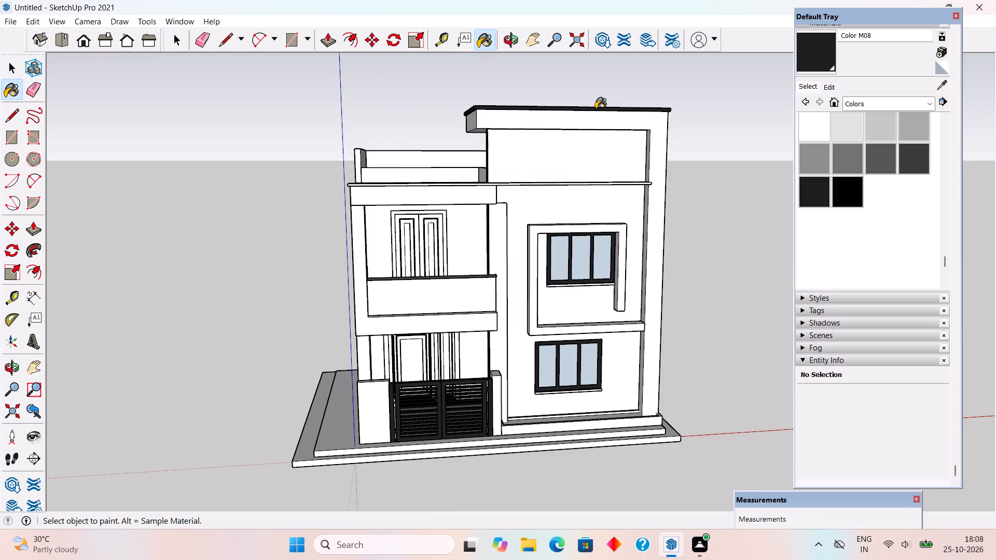
Paint the front wall around the two three-pane windows with Color M06.
{"action": "left_click", "coordinate": [891, 156]}
{"action": "left_click", "coordinate": [611, 192]}
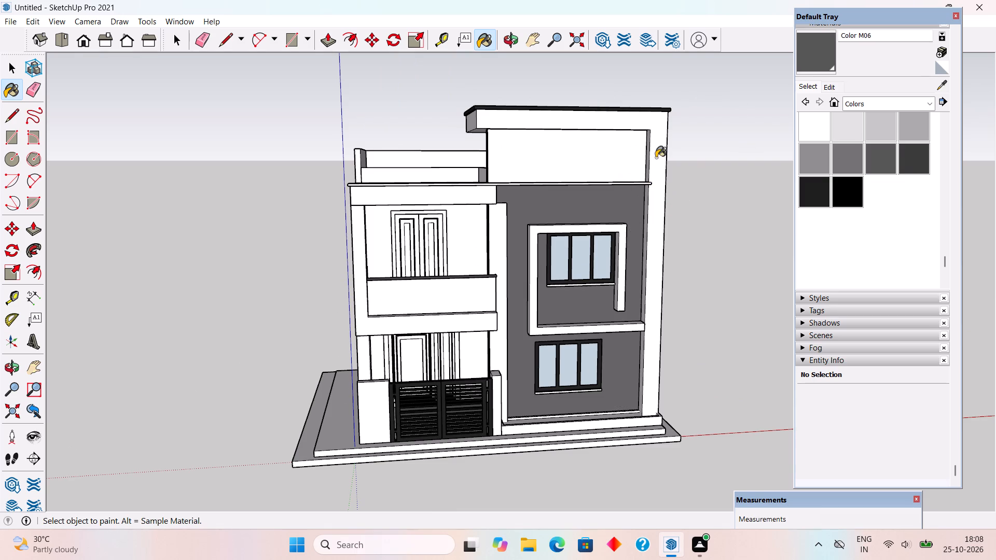
Paint all panes of the first-floor and ground-floor three-pane windows with Translucent Glass Blue from the Glass and Mirrors materials.
{"action": "middle_click_drag", "start_coordinate": [614, 110], "coordinate": [524, 72]}
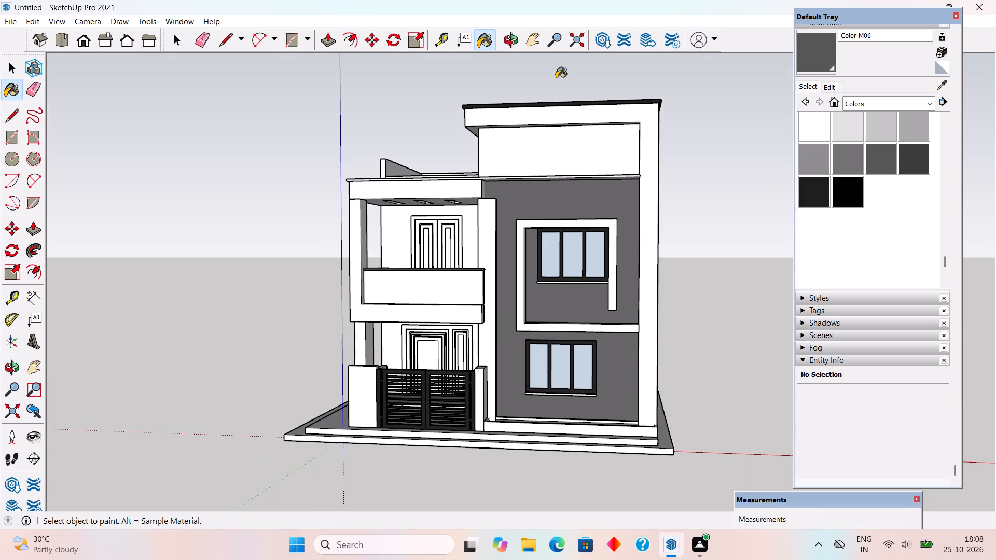
{"action": "middle_click_drag", "start_coordinate": [593, 131], "coordinate": [633, 146]}
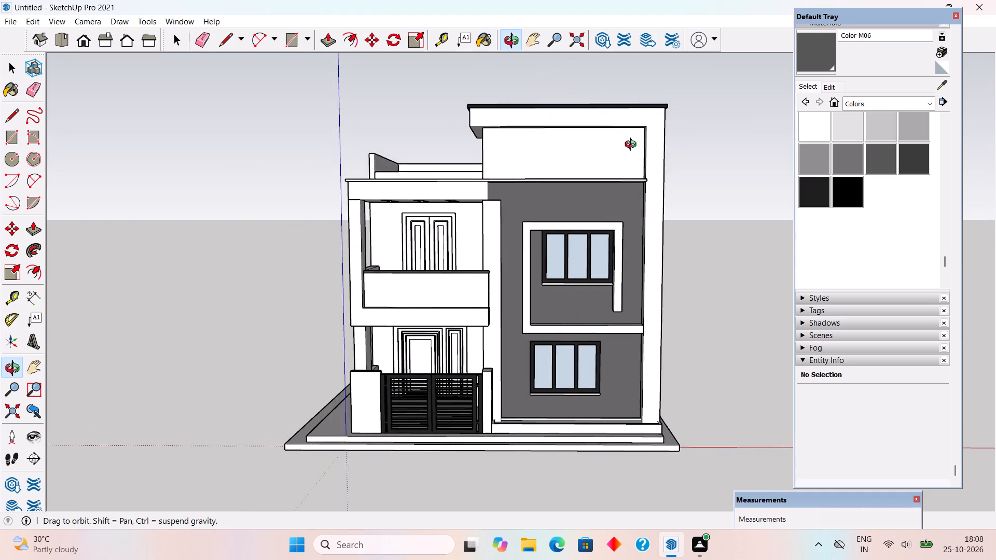
{"action": "middle_click_drag", "start_coordinate": [633, 146], "coordinate": [652, 146]}
{"action": "scroll", "coordinate": [652, 146], "scroll_direction": "down", "scroll_amount": 3}
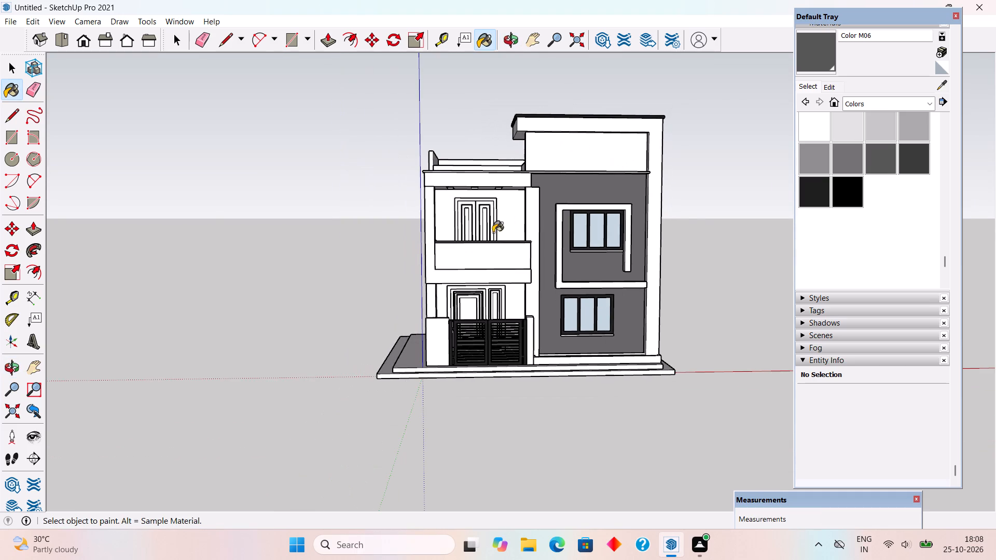
{"action": "scroll", "coordinate": [482, 240], "scroll_direction": "up", "scroll_amount": 6}
{"action": "middle_click_drag", "start_coordinate": [485, 370], "coordinate": [501, 354]}
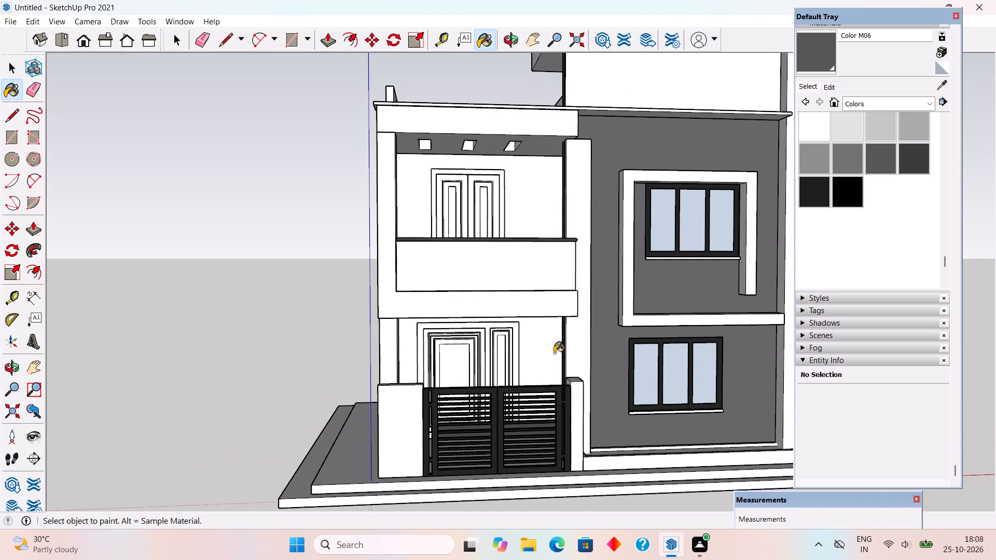
{"action": "scroll", "coordinate": [552, 353], "scroll_direction": "down", "scroll_amount": 2}
{"action": "scroll", "coordinate": [552, 353], "scroll_direction": "up", "scroll_amount": 3}
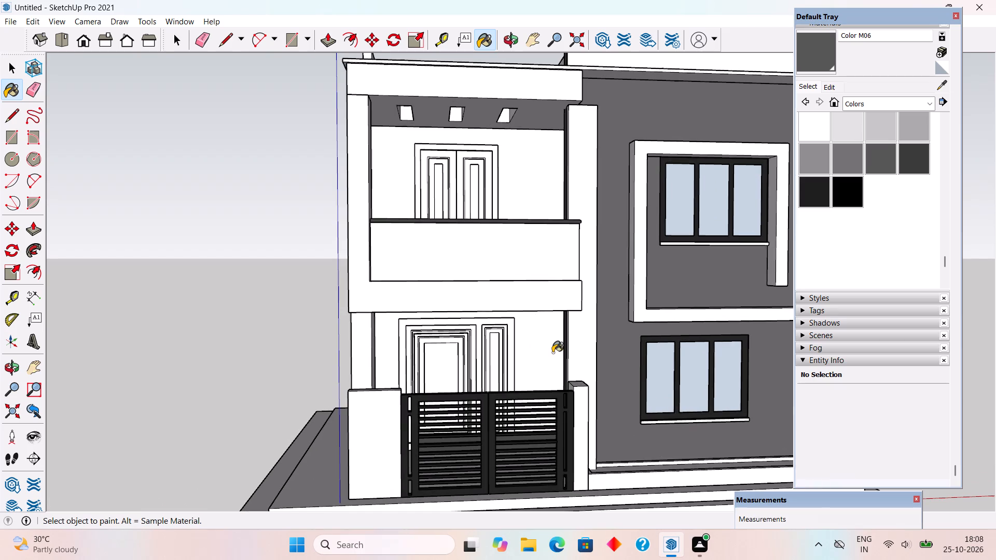
{"action": "left_click", "coordinate": [884, 103]}
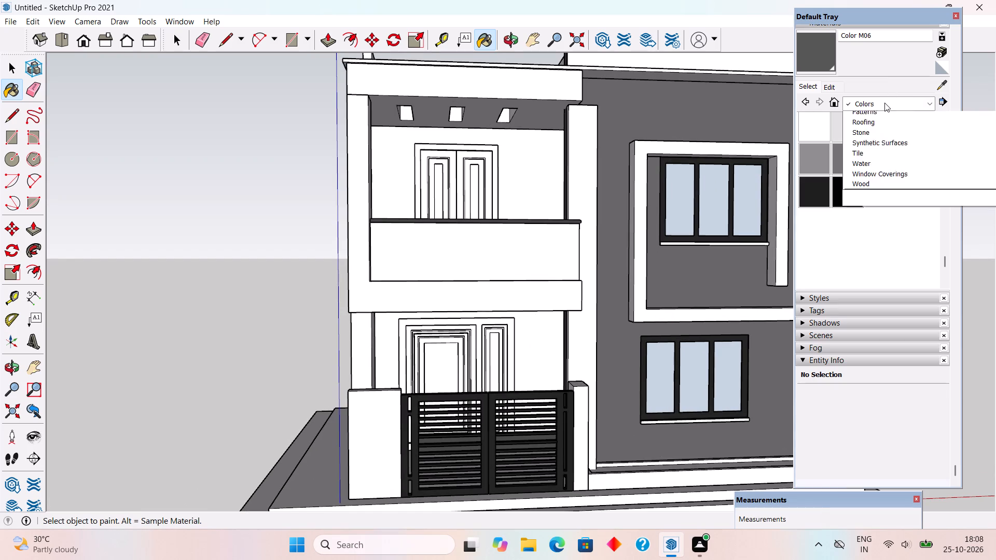
{"action": "left_click", "coordinate": [879, 166]}
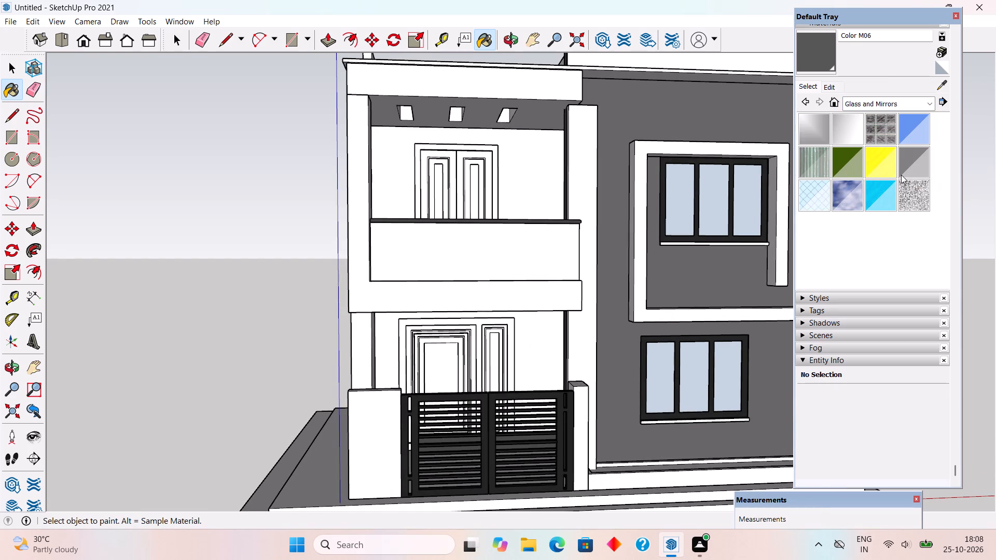
{"action": "left_click", "coordinate": [916, 135]}
{"action": "left_click", "coordinate": [708, 205]}
{"action": "left_click", "coordinate": [689, 204]}
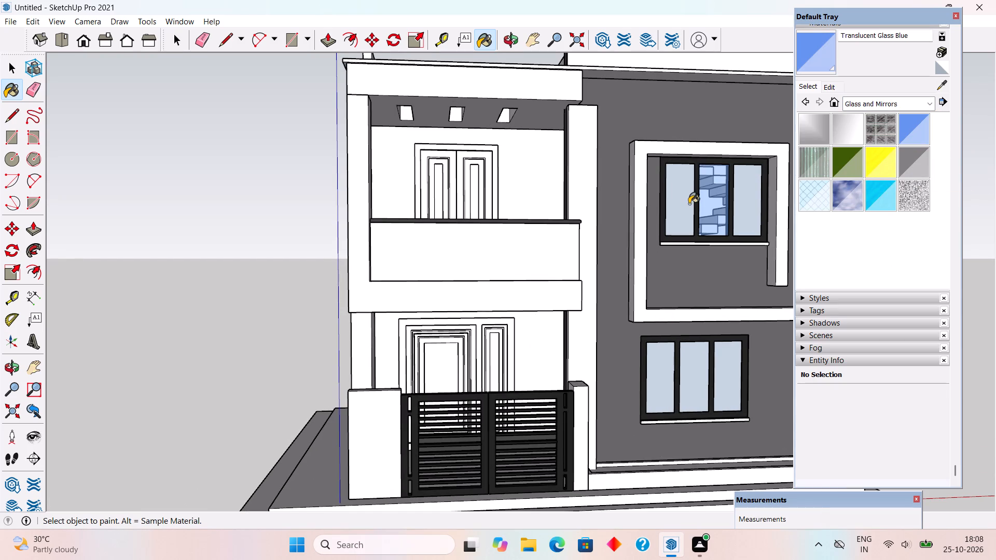
{"action": "left_click", "coordinate": [745, 203]}
{"action": "left_click", "coordinate": [700, 390]}
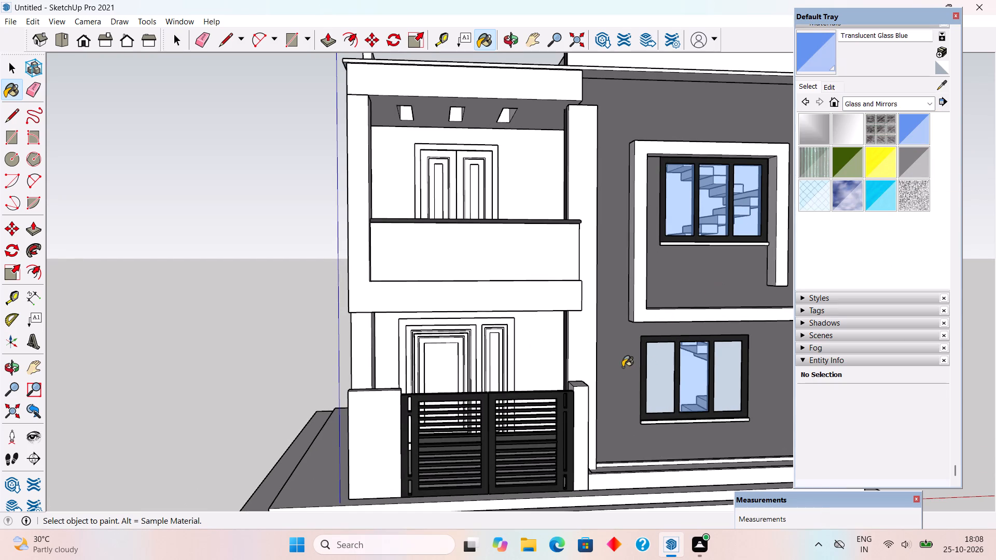
{"action": "left_click", "coordinate": [653, 369]}
{"action": "left_click", "coordinate": [723, 382]}
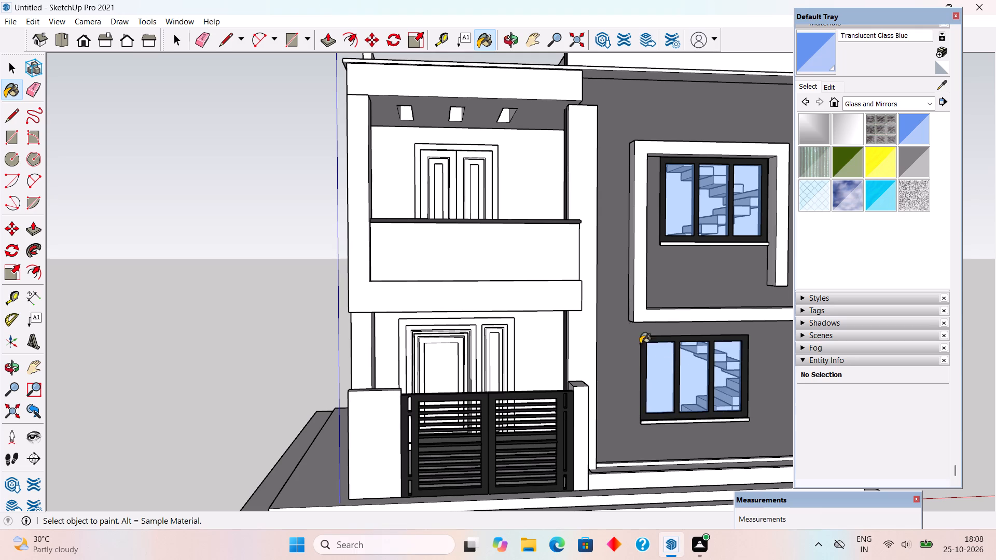
Paint the ground-floor entrance door, its narrow side panel and the surrounding frame with Wood Veneer 01 from the Wood materials.
{"action": "scroll", "coordinate": [539, 278], "scroll_direction": "down", "scroll_amount": 4}
{"action": "middle_click_drag", "start_coordinate": [371, 189], "coordinate": [305, 180]}
{"action": "scroll", "coordinate": [305, 180], "scroll_direction": "down", "scroll_amount": 2}
{"action": "middle_click_drag", "start_coordinate": [300, 188], "coordinate": [315, 199]}
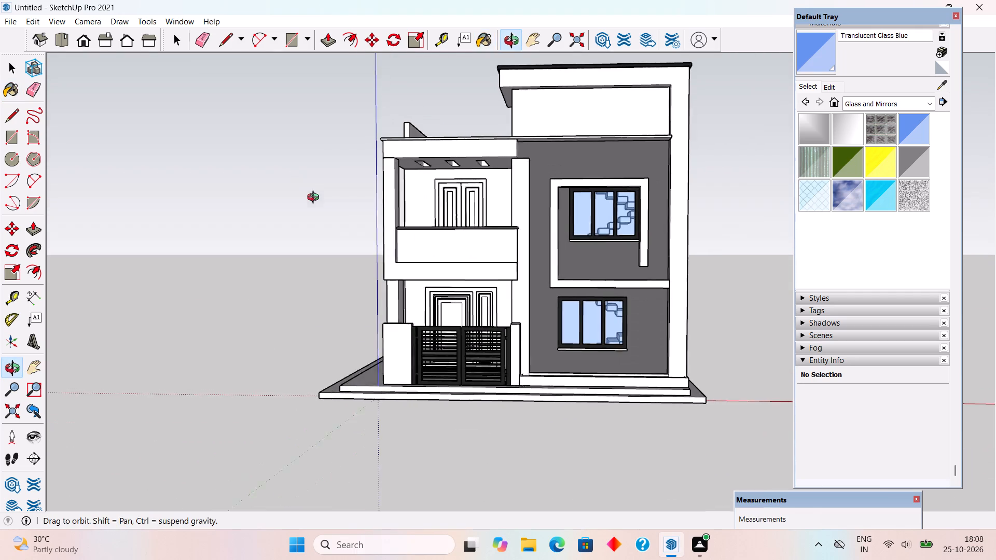
{"action": "middle_click_drag", "start_coordinate": [315, 199], "coordinate": [333, 203]}
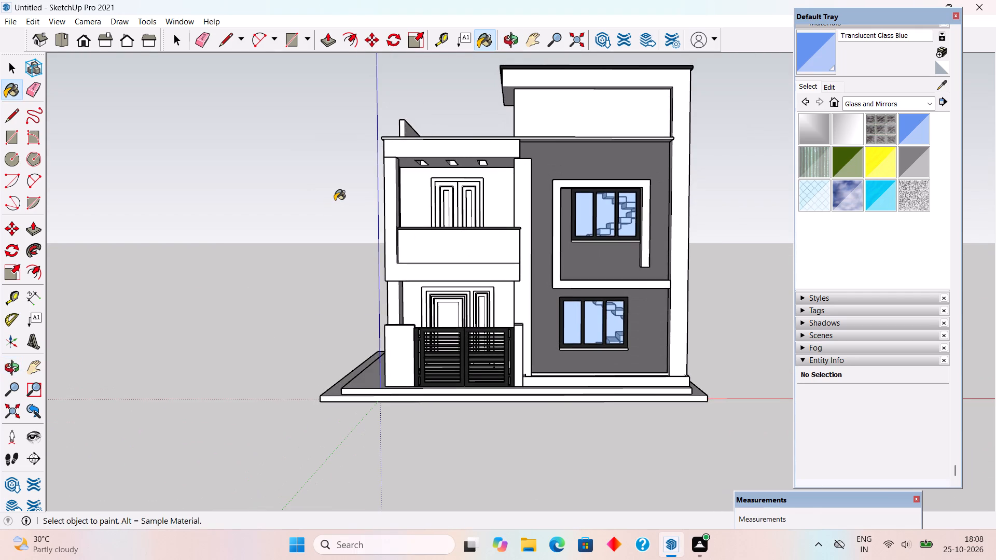
{"action": "left_click", "coordinate": [895, 101]}
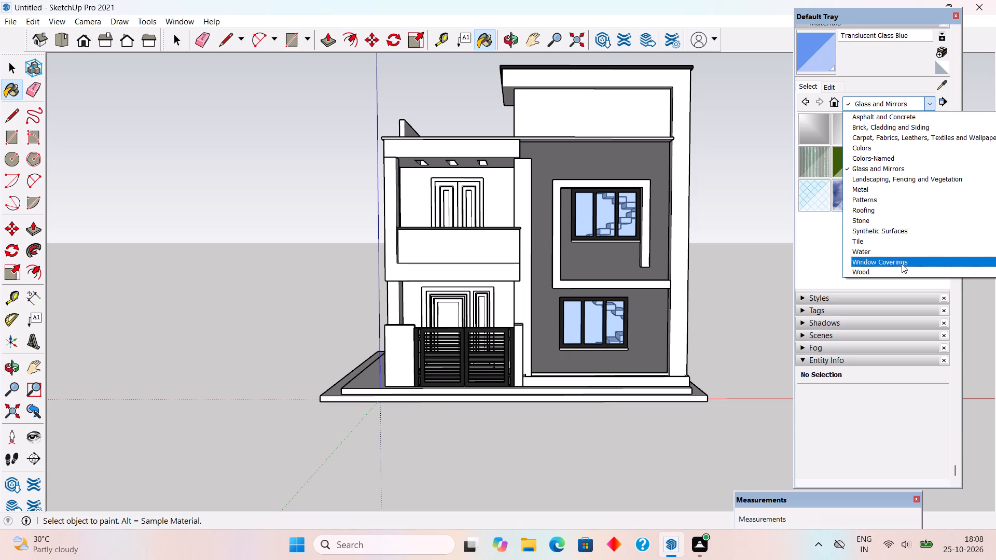
{"action": "left_click", "coordinate": [902, 269]}
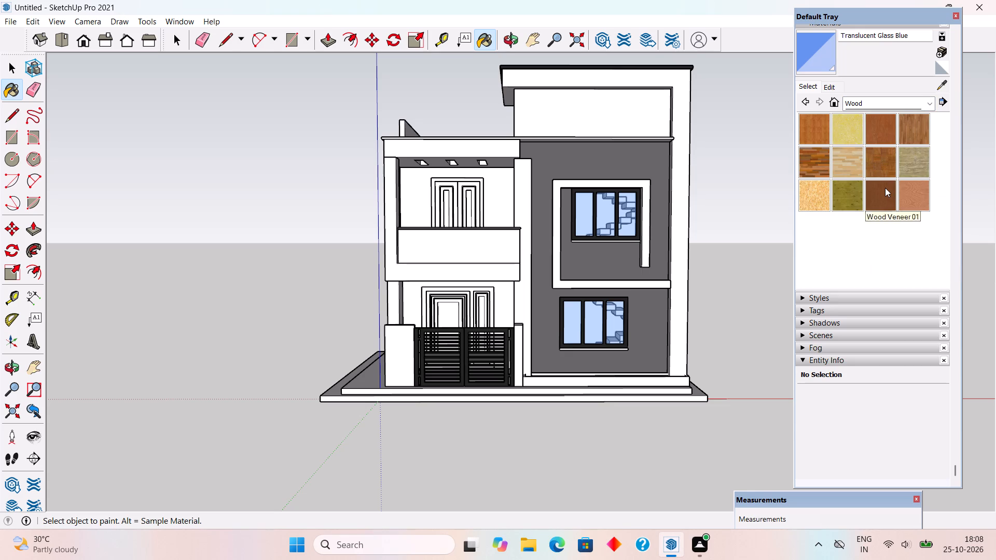
{"action": "left_click", "coordinate": [885, 193]}
{"action": "left_click", "coordinate": [459, 301]}
{"action": "scroll", "coordinate": [460, 301], "scroll_direction": "up", "scroll_amount": 2}
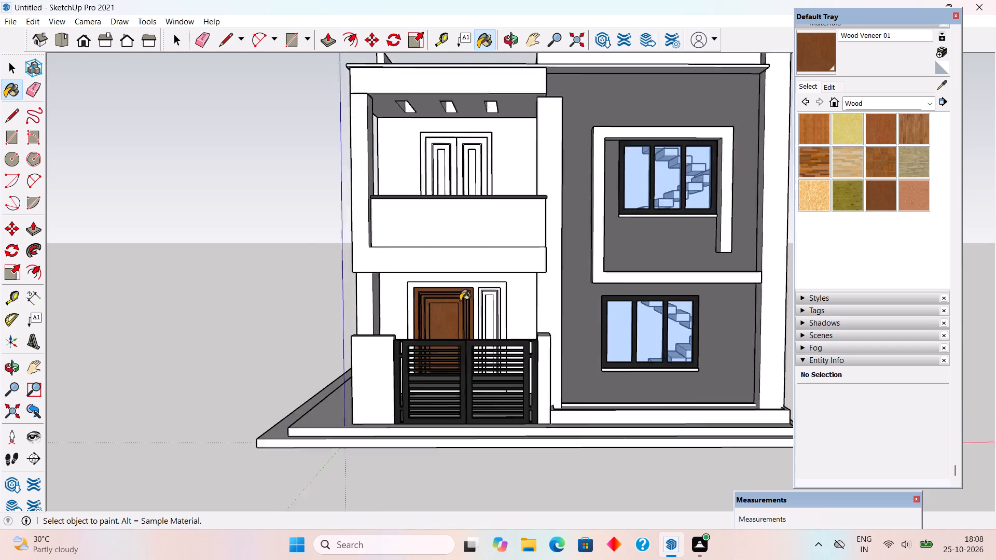
{"action": "scroll", "coordinate": [460, 301], "scroll_direction": "up", "scroll_amount": 8}
{"action": "left_click", "coordinate": [488, 273]}
{"action": "left_click", "coordinate": [501, 297]}
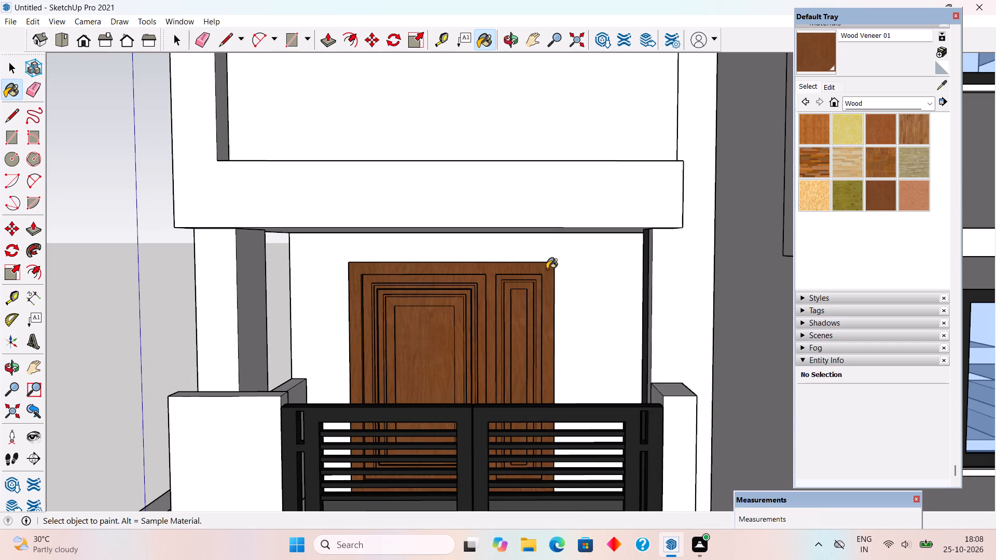
Paint the first-floor balcony double door and its frame with Wood Veneer 01.
{"action": "scroll", "coordinate": [458, 273], "scroll_direction": "down", "scroll_amount": 12}
{"action": "scroll", "coordinate": [445, 202], "scroll_direction": "up", "scroll_amount": 6}
{"action": "left_click", "coordinate": [445, 201]}
{"action": "scroll", "coordinate": [417, 183], "scroll_direction": "up", "scroll_amount": 3}
{"action": "left_click", "coordinate": [418, 181]}
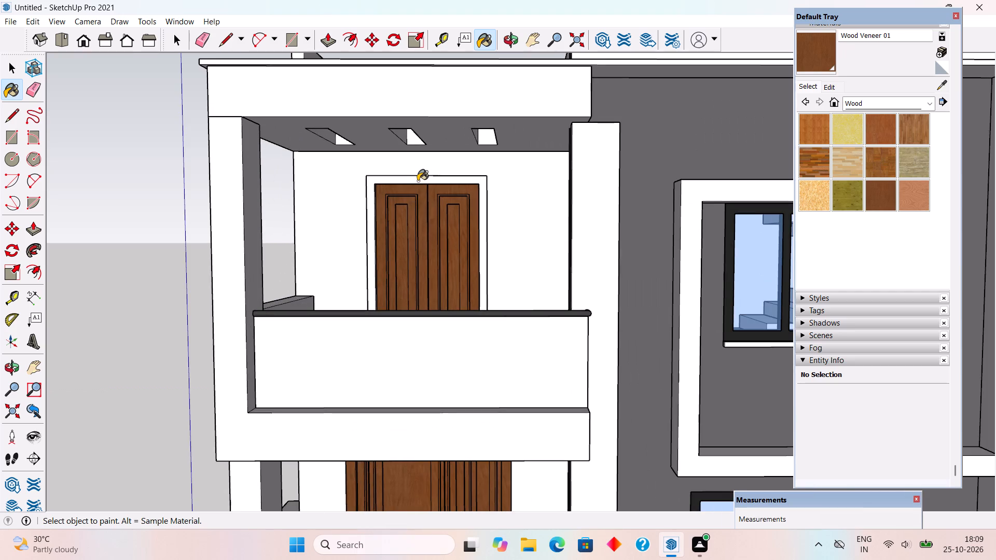
Sample Translucent Glass Blue from the first-floor window and paint the balcony parapet panel with it.
{"action": "scroll", "coordinate": [414, 188], "scroll_direction": "down", "scroll_amount": 5}
{"action": "scroll", "coordinate": [392, 252], "scroll_direction": "down", "scroll_amount": 5}
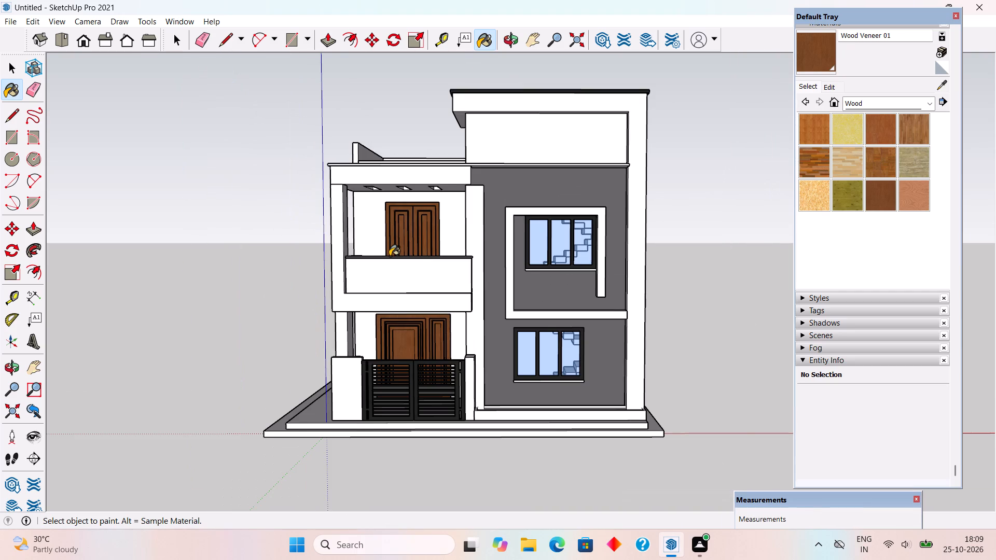
{"action": "scroll", "coordinate": [390, 256], "scroll_direction": "down", "scroll_amount": 3}
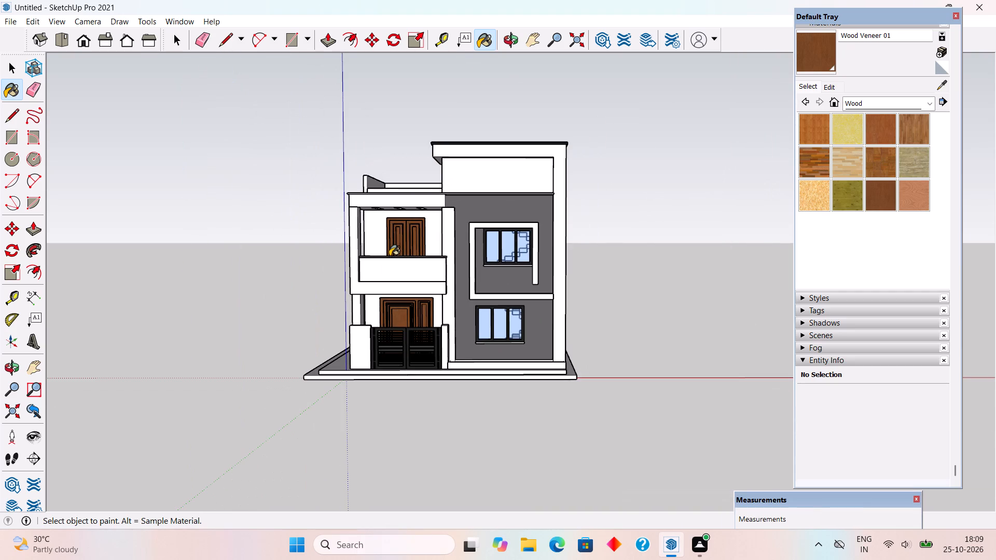
{"action": "left_click", "coordinate": [935, 84]}
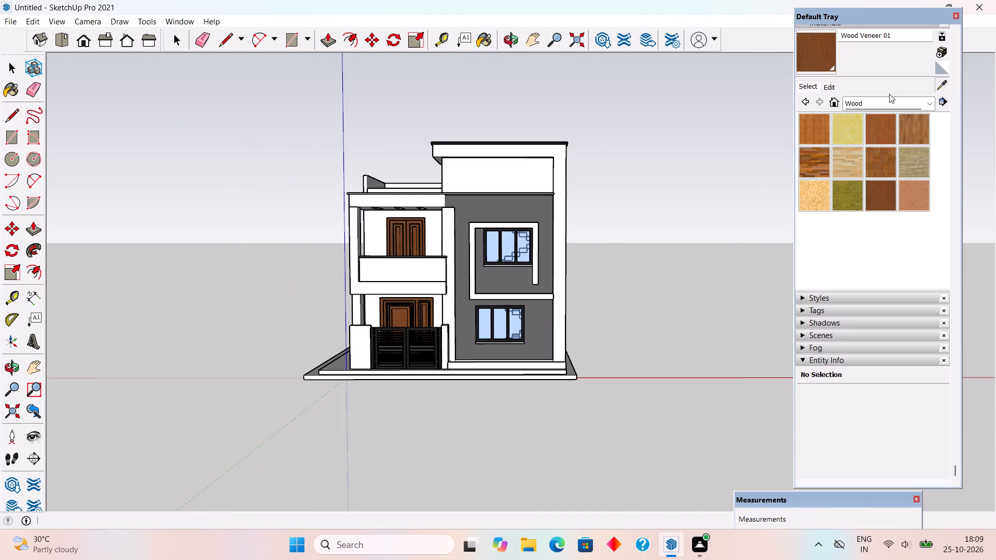
{"action": "left_click", "coordinate": [493, 239]}
{"action": "left_click", "coordinate": [418, 268]}
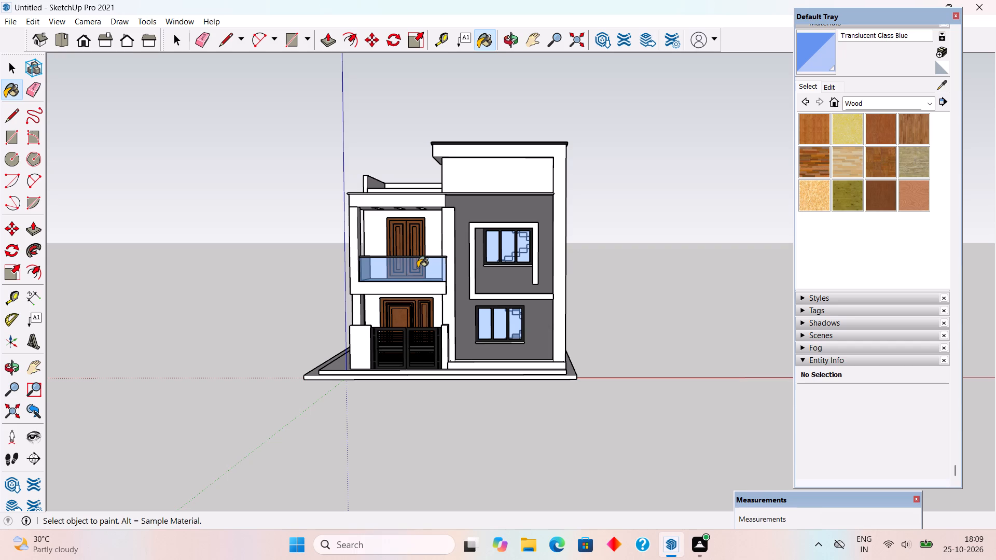
{"action": "key", "text": "space"}
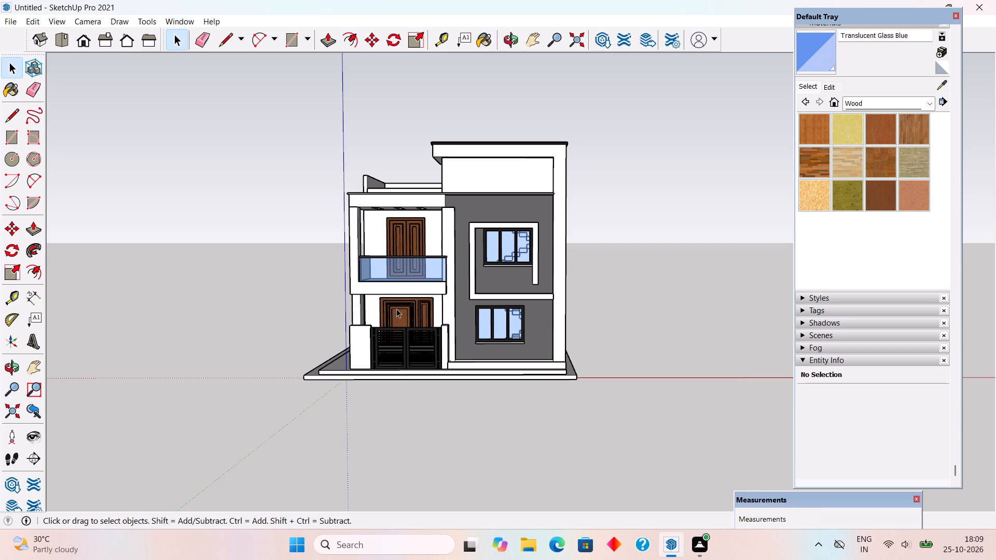
Examine the painted front facade of the house from several angles.
{"action": "scroll", "coordinate": [397, 309], "scroll_direction": "down", "scroll_amount": 4}
{"action": "middle_click_drag", "start_coordinate": [391, 323], "coordinate": [555, 343]}
{"action": "scroll", "coordinate": [549, 259], "scroll_direction": "up", "scroll_amount": 6}
{"action": "middle_click_drag", "start_coordinate": [470, 229], "coordinate": [447, 221]}
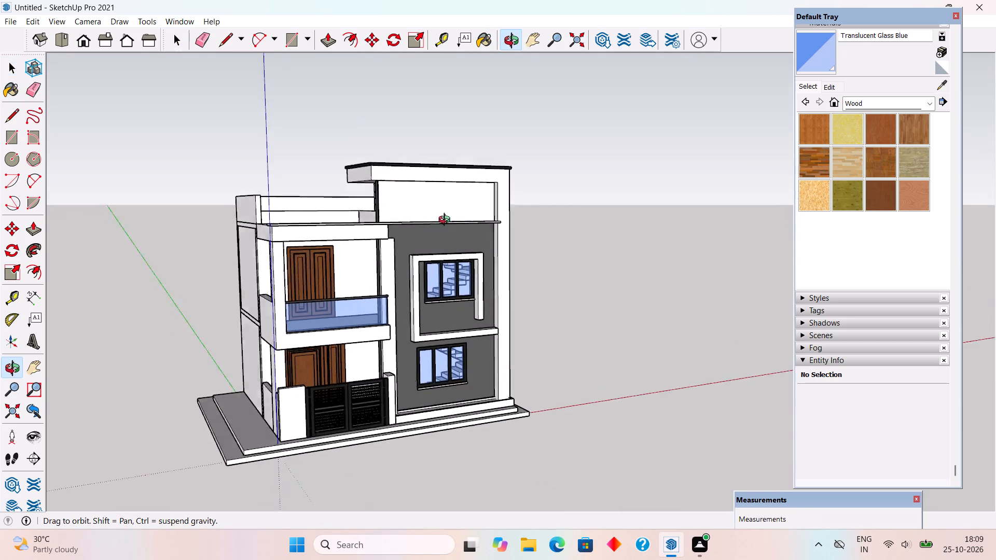
{"action": "middle_click_drag", "start_coordinate": [447, 221], "coordinate": [403, 198]}
{"action": "scroll", "coordinate": [486, 227], "scroll_direction": "up", "scroll_amount": 3}
{"action": "middle_click_drag", "start_coordinate": [464, 244], "coordinate": [405, 196]}
{"action": "scroll", "coordinate": [405, 196], "scroll_direction": "up", "scroll_amount": 1}
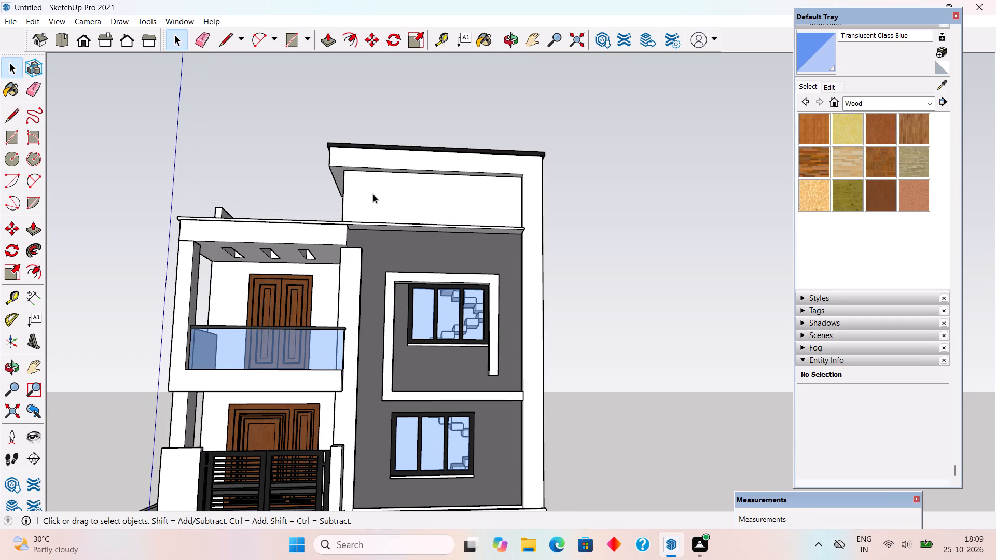
{"action": "scroll", "coordinate": [373, 194], "scroll_direction": "down", "scroll_amount": 2}
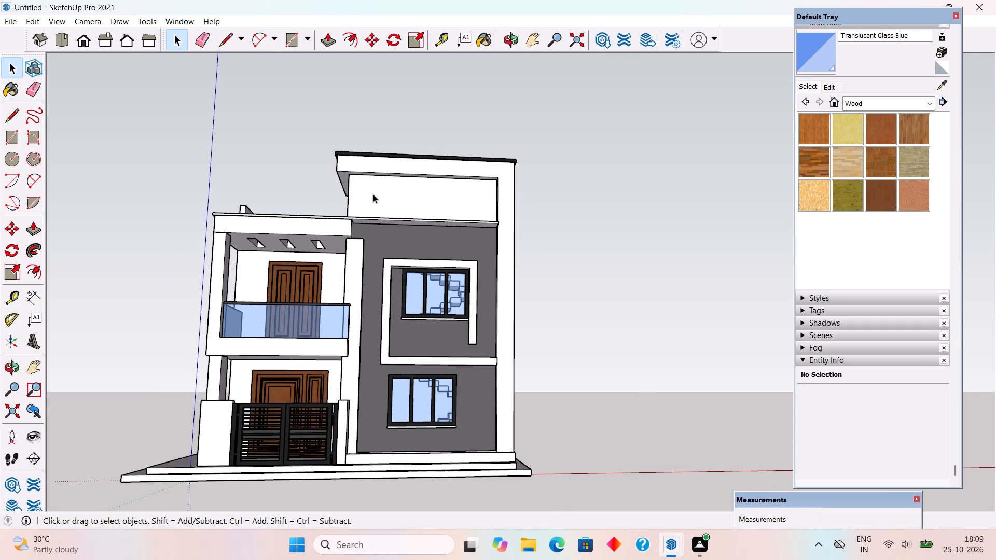
{"action": "middle_click_drag", "start_coordinate": [372, 194], "coordinate": [370, 214]}
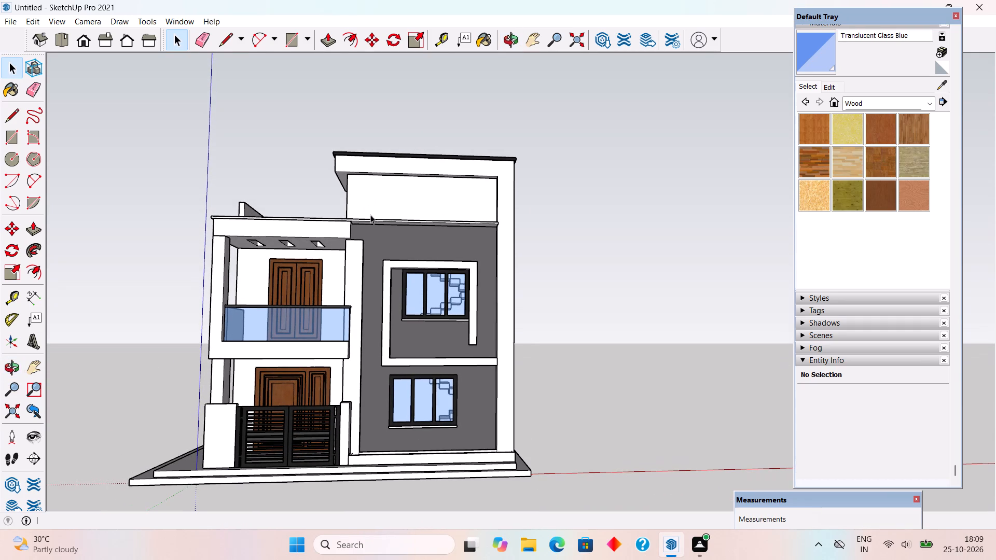
{"action": "middle_click_drag", "start_coordinate": [384, 303], "coordinate": [402, 375]}
{"action": "scroll", "coordinate": [404, 375], "scroll_direction": "up", "scroll_amount": 1}
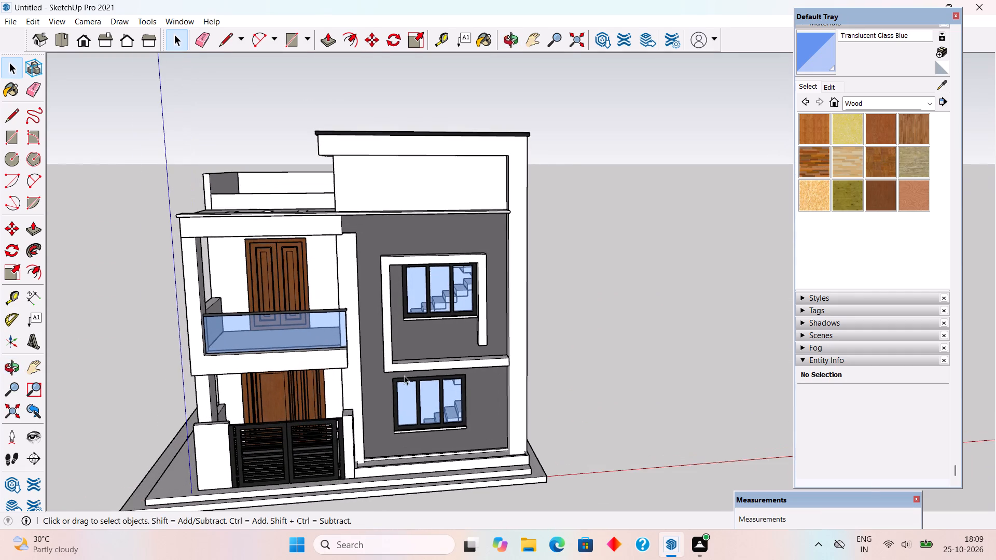
Open the tall pillar between the balcony and the grey wall and pull its side face facing that wall outward 3".
{"action": "scroll", "coordinate": [404, 375], "scroll_direction": "up", "scroll_amount": 3}
{"action": "middle_click_drag", "start_coordinate": [282, 313], "coordinate": [213, 321]}
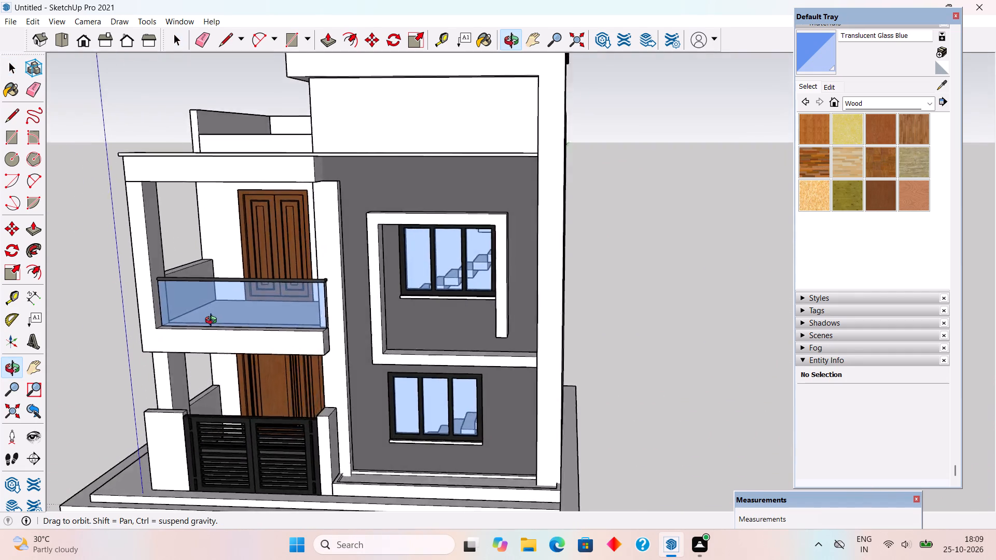
{"action": "middle_click_drag", "start_coordinate": [213, 321], "coordinate": [305, 327]}
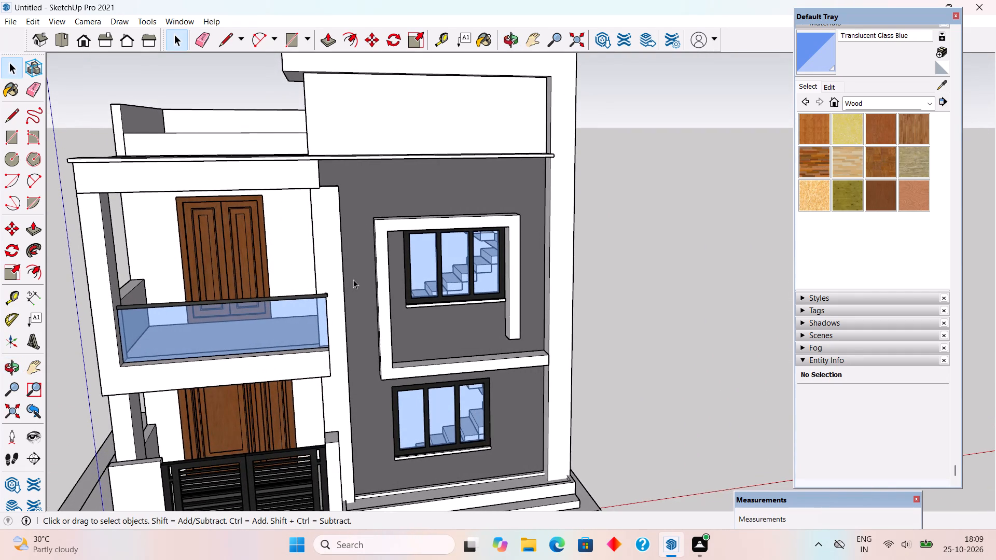
{"action": "scroll", "coordinate": [353, 278], "scroll_direction": "up", "scroll_amount": 1}
{"action": "middle_click_drag", "start_coordinate": [340, 260], "coordinate": [132, 241]}
{"action": "scroll", "coordinate": [330, 305], "scroll_direction": "up", "scroll_amount": 2}
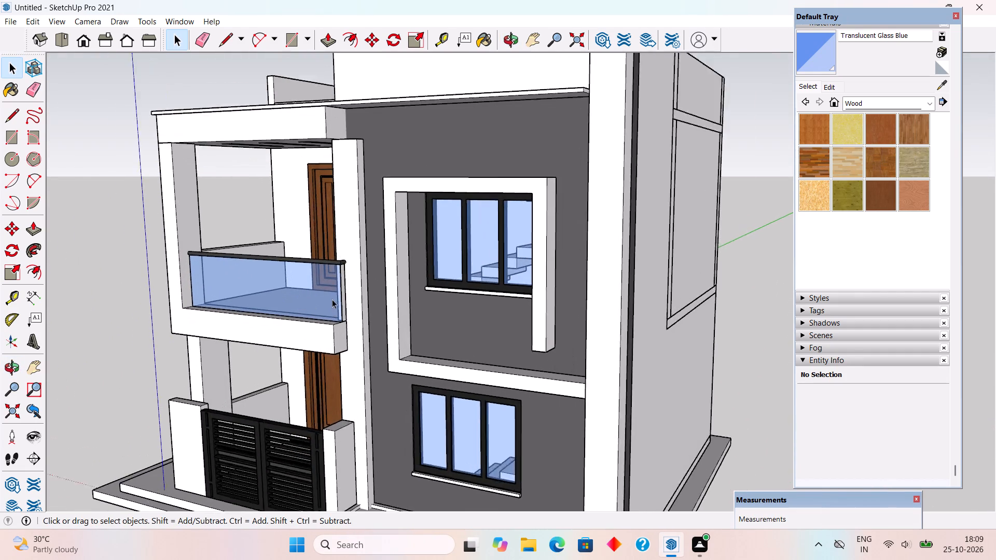
{"action": "scroll", "coordinate": [332, 299], "scroll_direction": "up", "scroll_amount": 3}
{"action": "triple_click", "coordinate": [368, 363]}
{"action": "scroll", "coordinate": [371, 364], "scroll_direction": "up", "scroll_amount": 4}
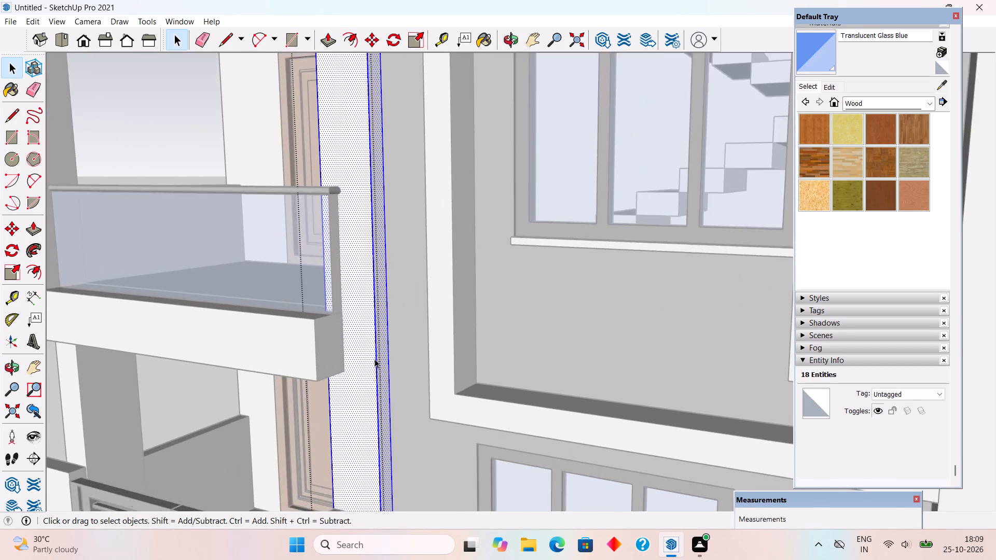
{"action": "scroll", "coordinate": [375, 359], "scroll_direction": "up", "scroll_amount": 6}
{"action": "type", "text": "-p"}
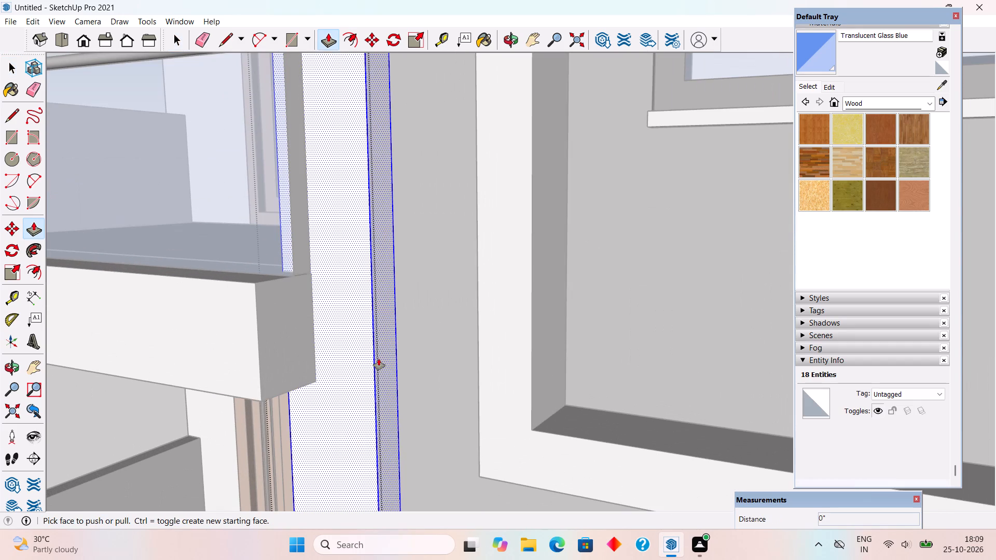
{"action": "left_click", "coordinate": [386, 342]}
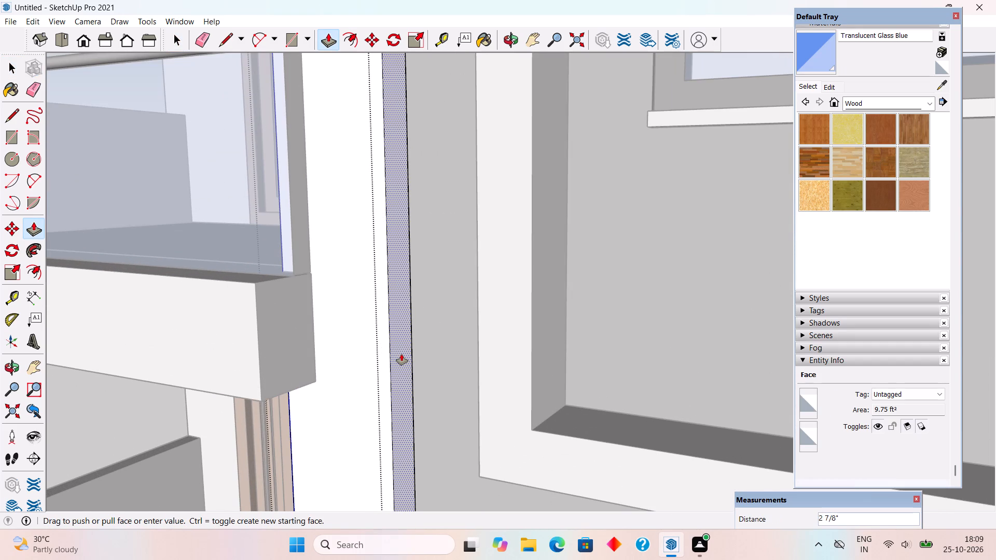
{"action": "type", "text": "3\""}
{"action": "key", "text": "Return"}
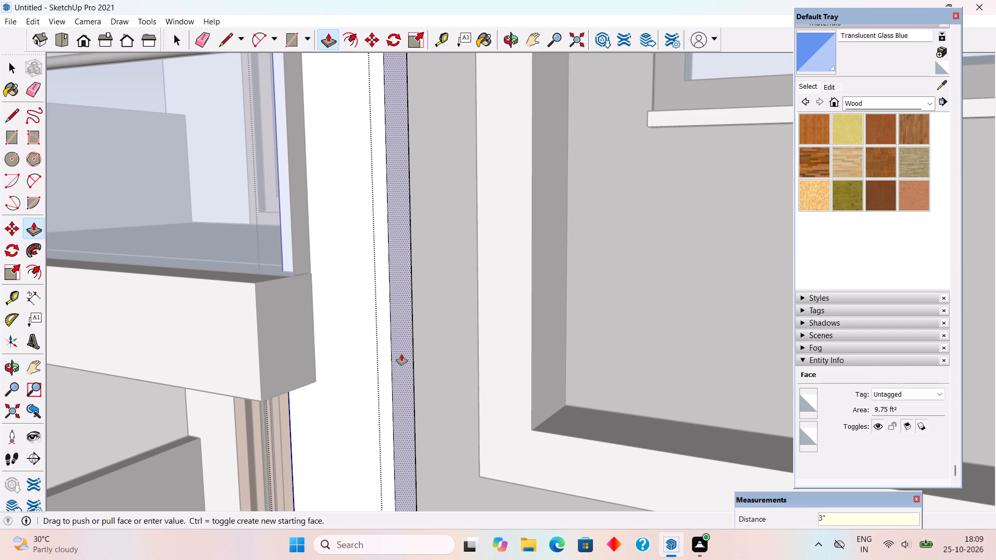
Finish editing the tall pillar beside the balcony and return to the whole model.
{"action": "key", "text": "space"}
{"action": "scroll", "coordinate": [402, 354], "scroll_direction": "down", "scroll_amount": 9}
{"action": "scroll", "coordinate": [402, 337], "scroll_direction": "up", "scroll_amount": 1}
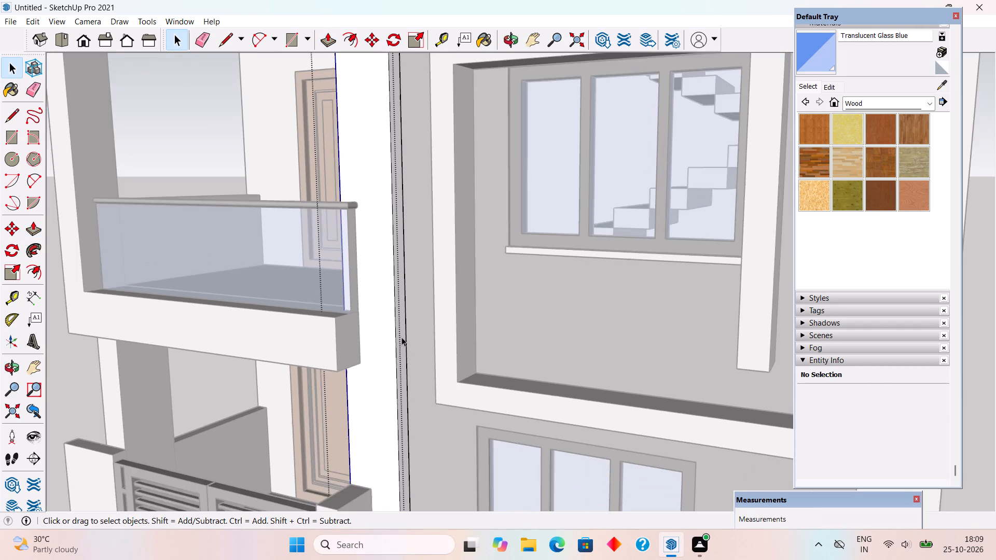
{"action": "scroll", "coordinate": [402, 337], "scroll_direction": "down", "scroll_amount": 9}
{"action": "left_click", "coordinate": [203, 351]}
Examine the front facade and the foot of the pillar beside the gate from several angles.
{"action": "middle_click_drag", "start_coordinate": [287, 385], "coordinate": [541, 371]}
{"action": "middle_click_drag", "start_coordinate": [520, 355], "coordinate": [473, 339]}
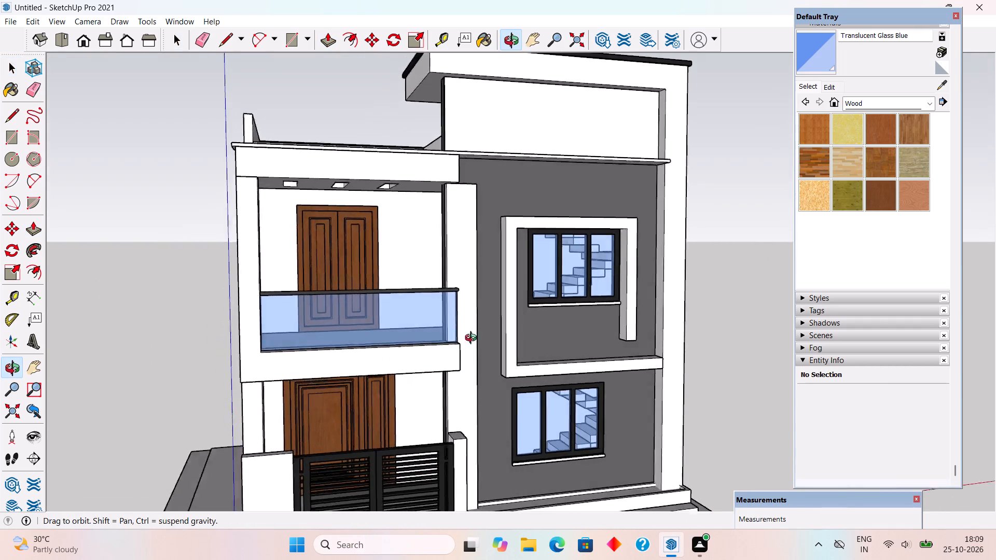
{"action": "middle_click_drag", "start_coordinate": [473, 339], "coordinate": [439, 363]}
{"action": "scroll", "coordinate": [439, 363], "scroll_direction": "down", "scroll_amount": 4}
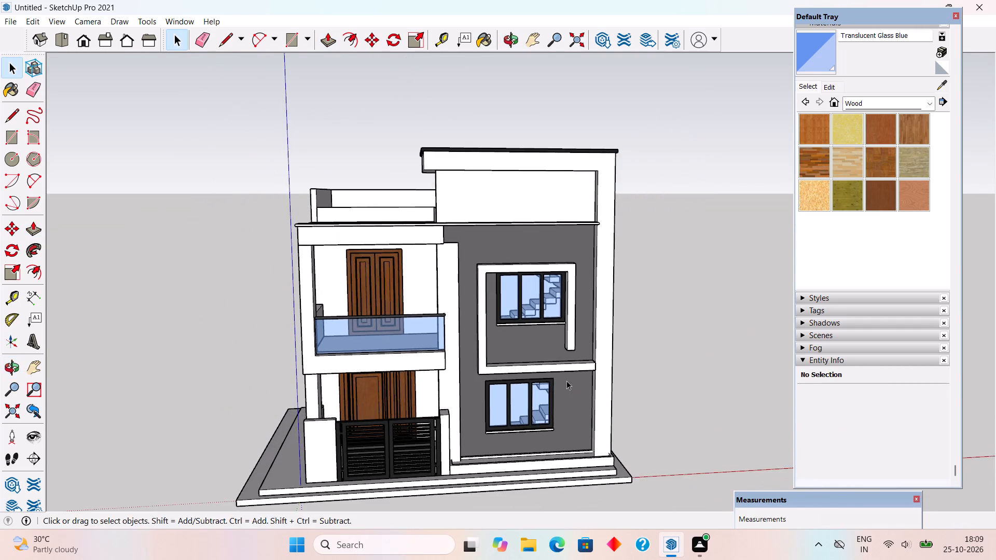
{"action": "middle_click_drag", "start_coordinate": [555, 381], "coordinate": [486, 421]}
{"action": "scroll", "coordinate": [441, 454], "scroll_direction": "up", "scroll_amount": 5}
{"action": "scroll", "coordinate": [445, 454], "scroll_direction": "down", "scroll_amount": 3}
{"action": "scroll", "coordinate": [449, 452], "scroll_direction": "up", "scroll_amount": 10}
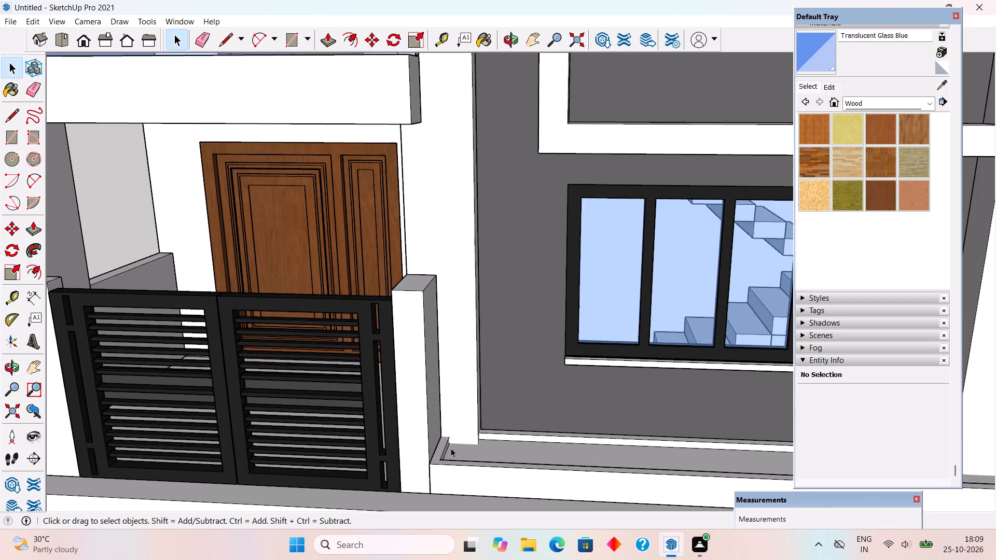
{"action": "scroll", "coordinate": [451, 448], "scroll_direction": "up", "scroll_amount": 1}
{"action": "scroll", "coordinate": [453, 446], "scroll_direction": "down", "scroll_amount": 13}
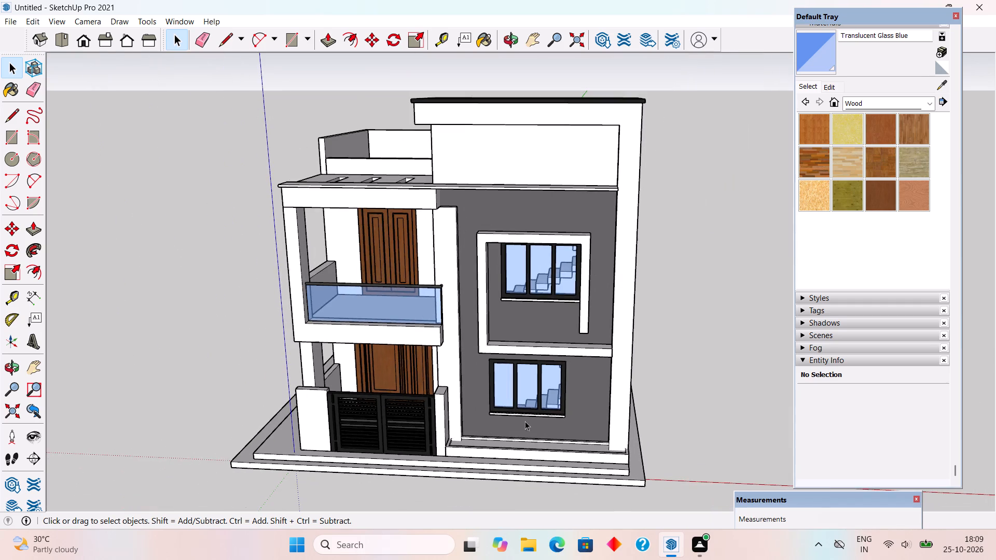
{"action": "middle_click_drag", "start_coordinate": [571, 381], "coordinate": [632, 348]}
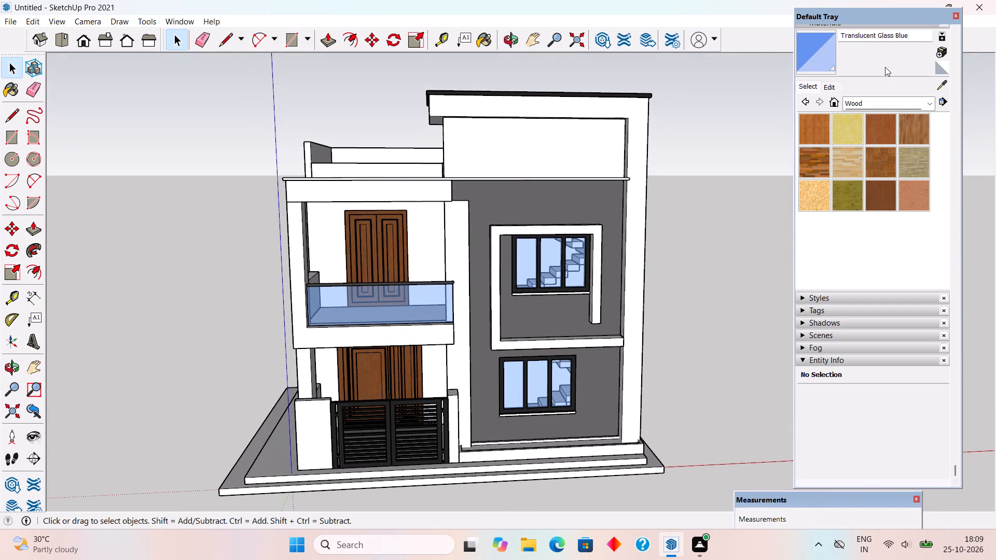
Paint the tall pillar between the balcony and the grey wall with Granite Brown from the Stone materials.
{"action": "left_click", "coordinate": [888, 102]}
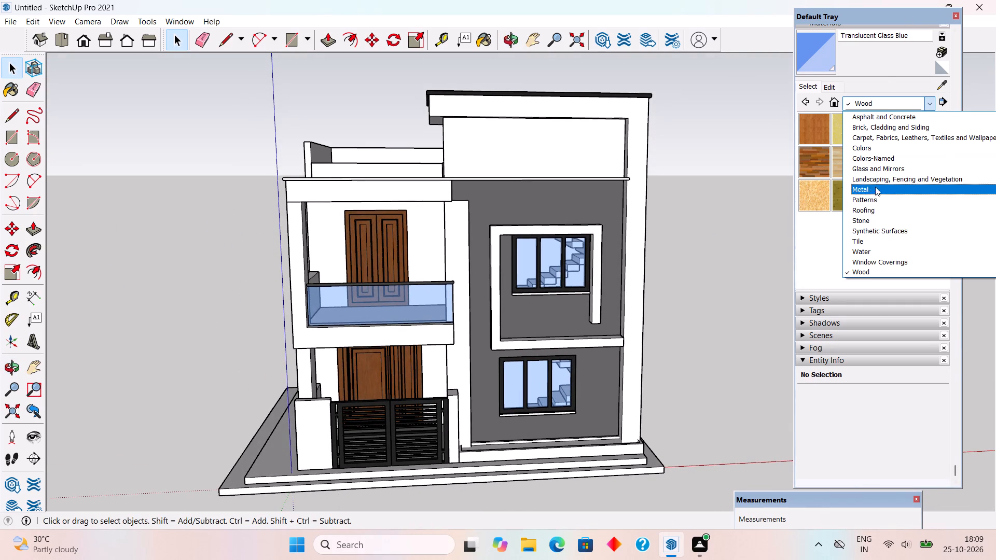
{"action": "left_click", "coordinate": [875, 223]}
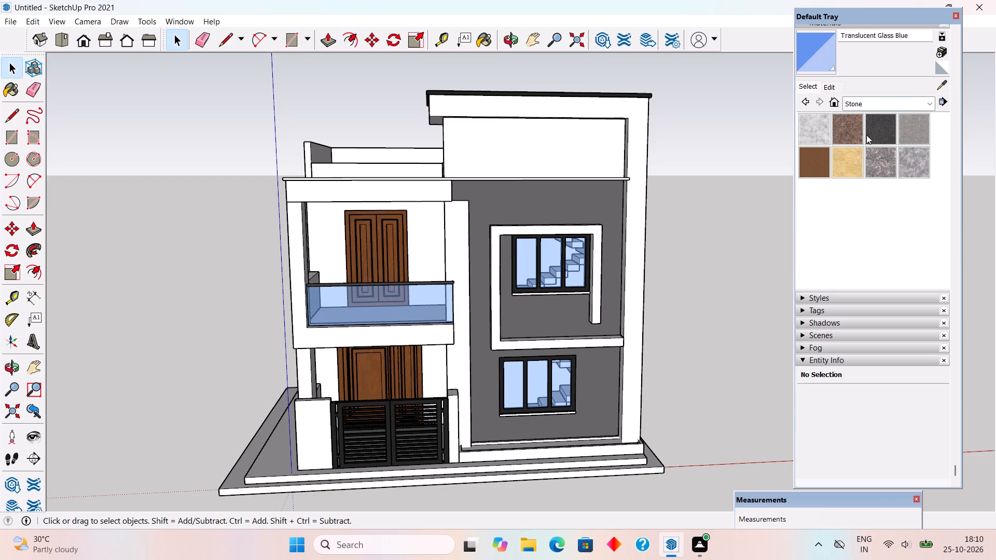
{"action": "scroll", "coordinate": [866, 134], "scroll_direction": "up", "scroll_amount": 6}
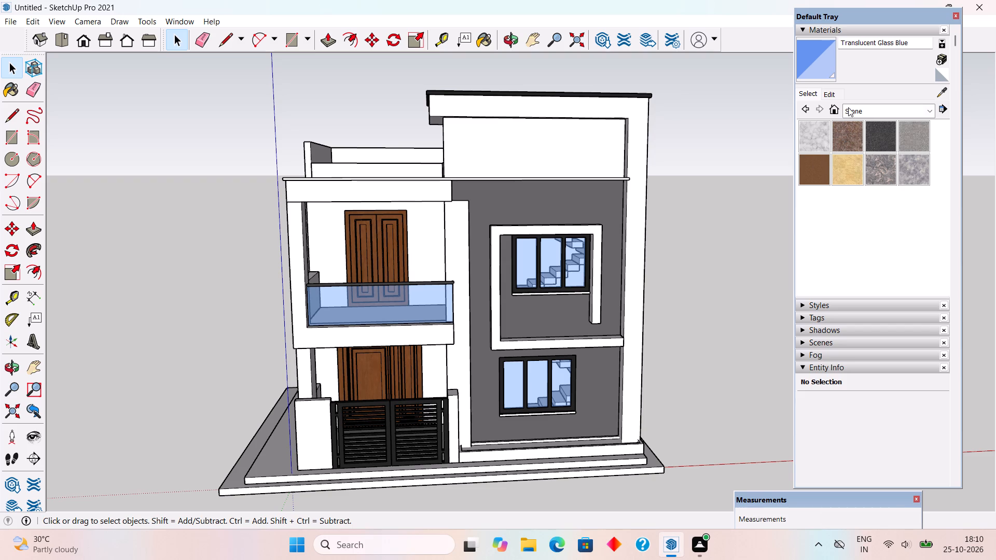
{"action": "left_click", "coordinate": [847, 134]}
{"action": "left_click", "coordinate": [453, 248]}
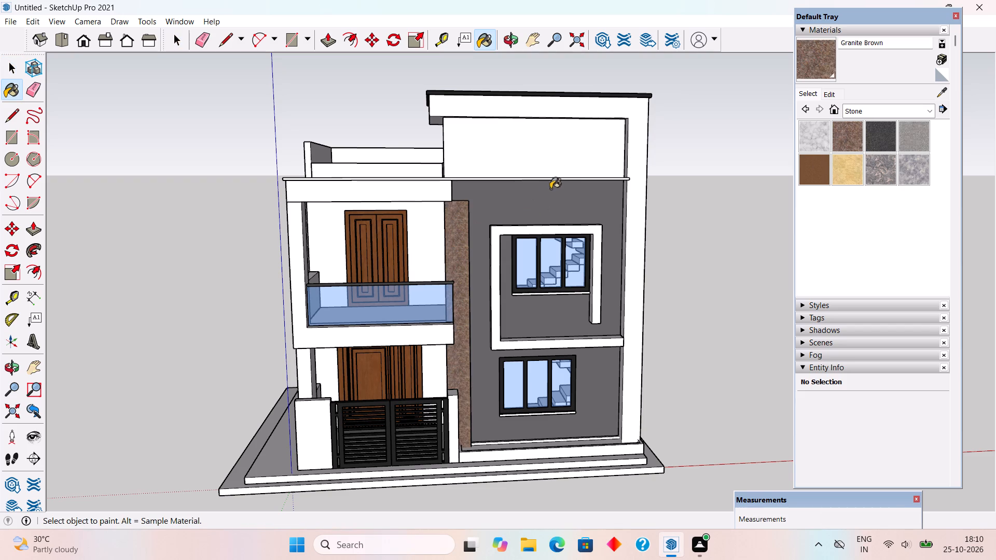
Paint the tall pillar beside the balcony with Roofing Slate Tan from the Tile materials.
{"action": "left_click", "coordinate": [888, 105]}
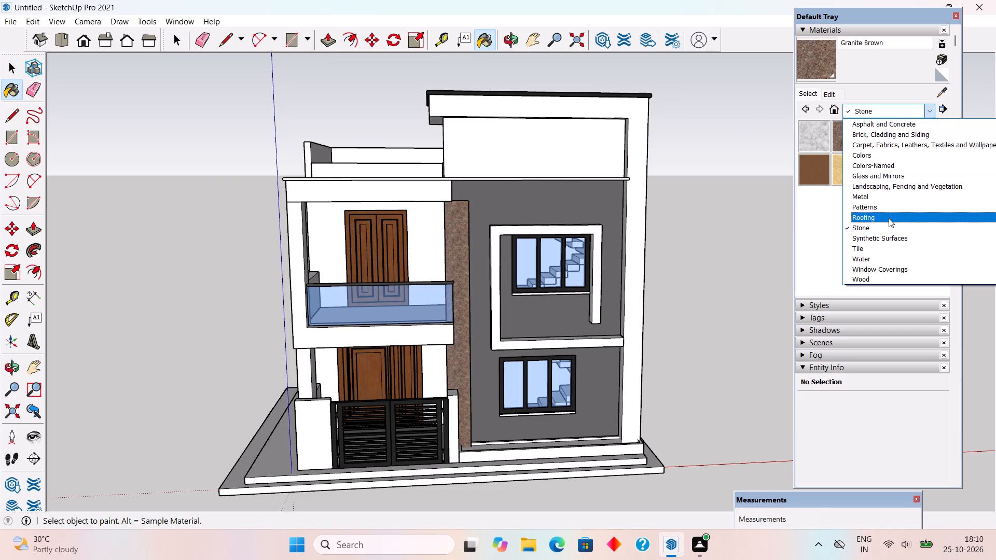
{"action": "left_click", "coordinate": [891, 243]}
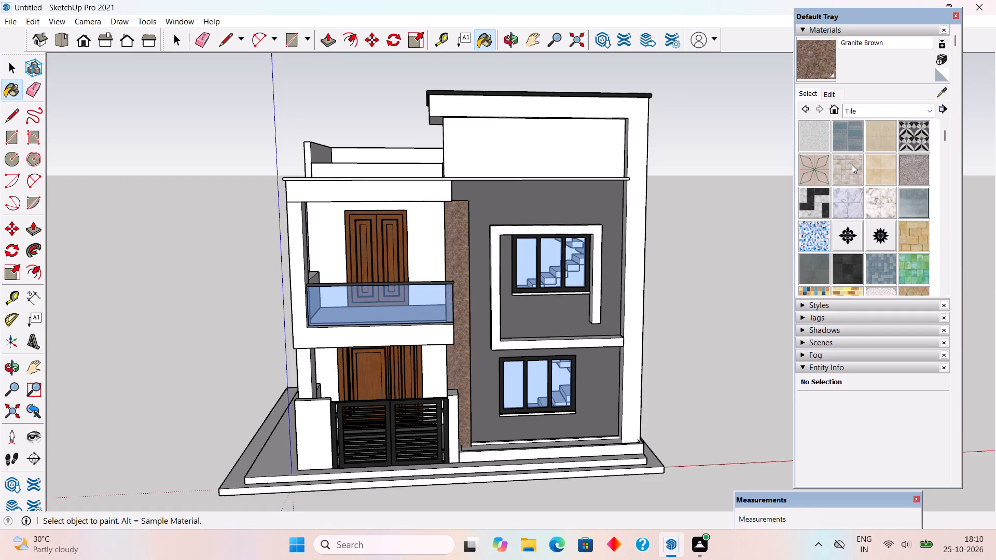
{"action": "scroll", "coordinate": [851, 164], "scroll_direction": "down", "scroll_amount": 3}
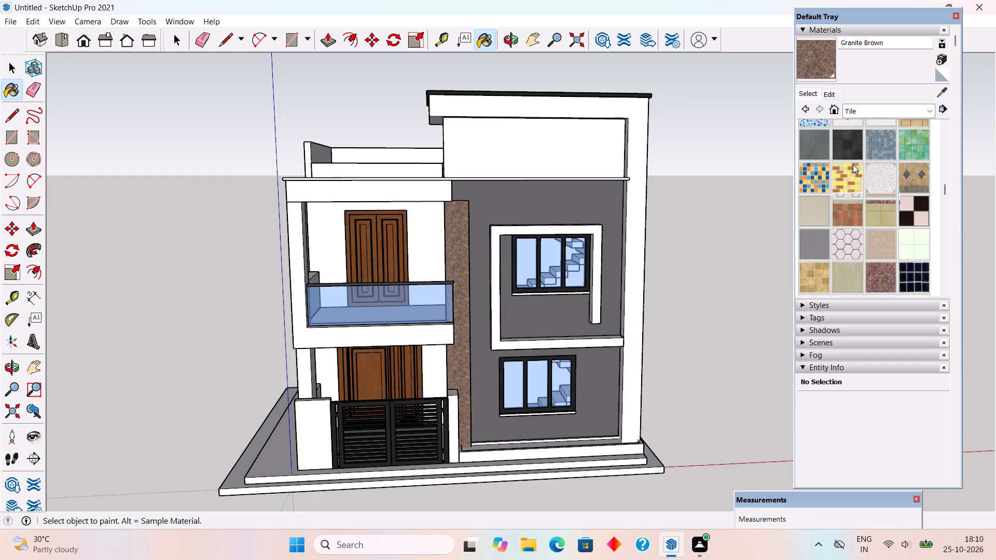
{"action": "scroll", "coordinate": [853, 164], "scroll_direction": "down", "scroll_amount": 1}
{"action": "scroll", "coordinate": [909, 185], "scroll_direction": "up", "scroll_amount": 1}
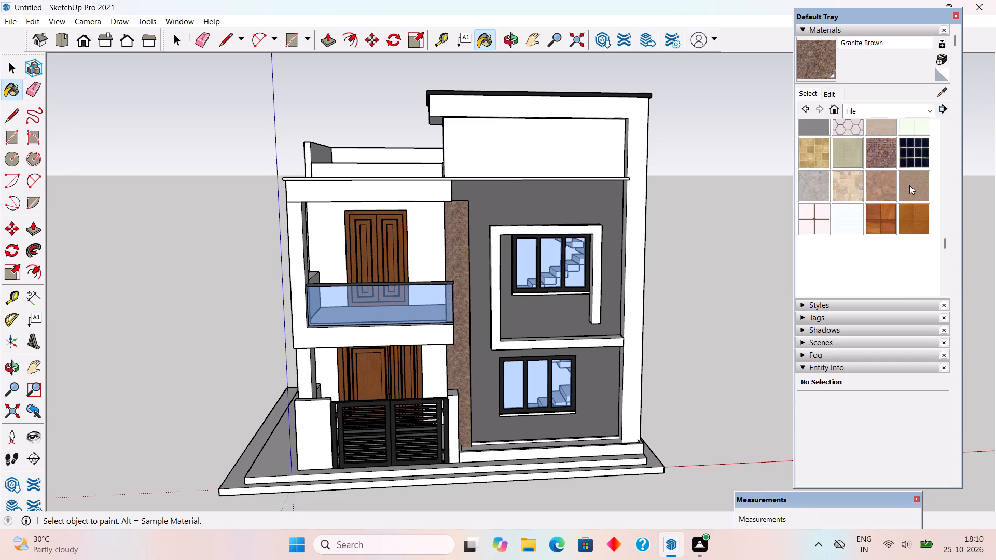
{"action": "scroll", "coordinate": [909, 185], "scroll_direction": "up", "scroll_amount": 2}
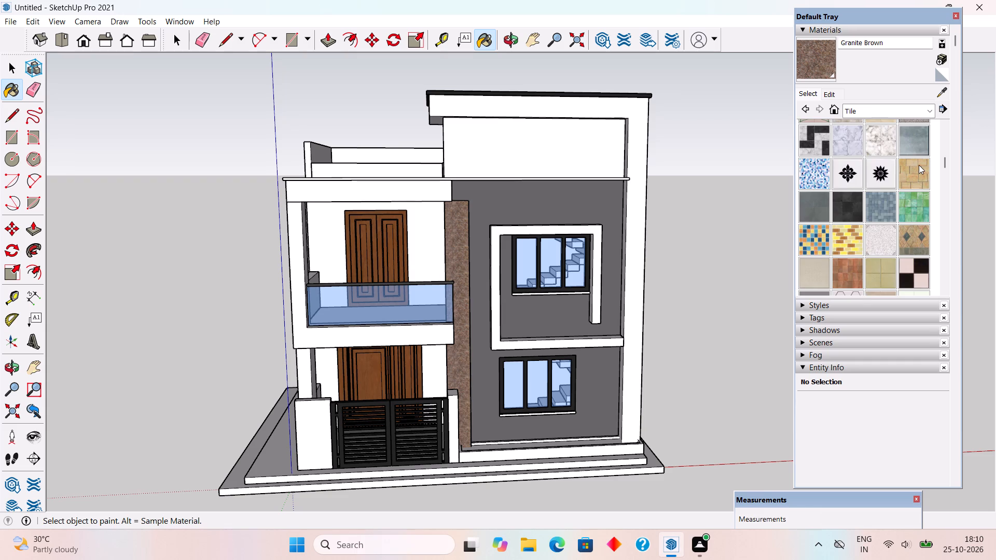
{"action": "left_click", "coordinate": [919, 165]}
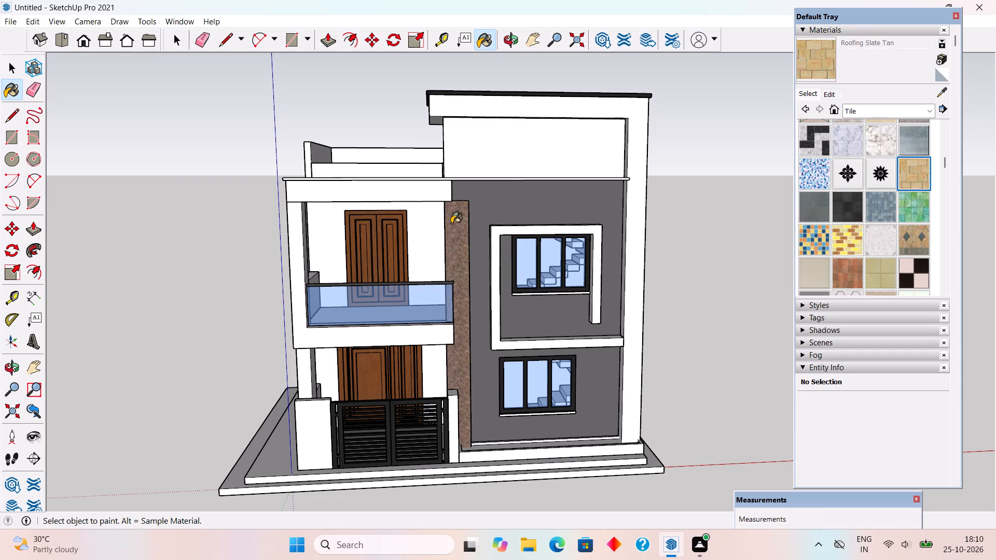
{"action": "left_click", "coordinate": [451, 223]}
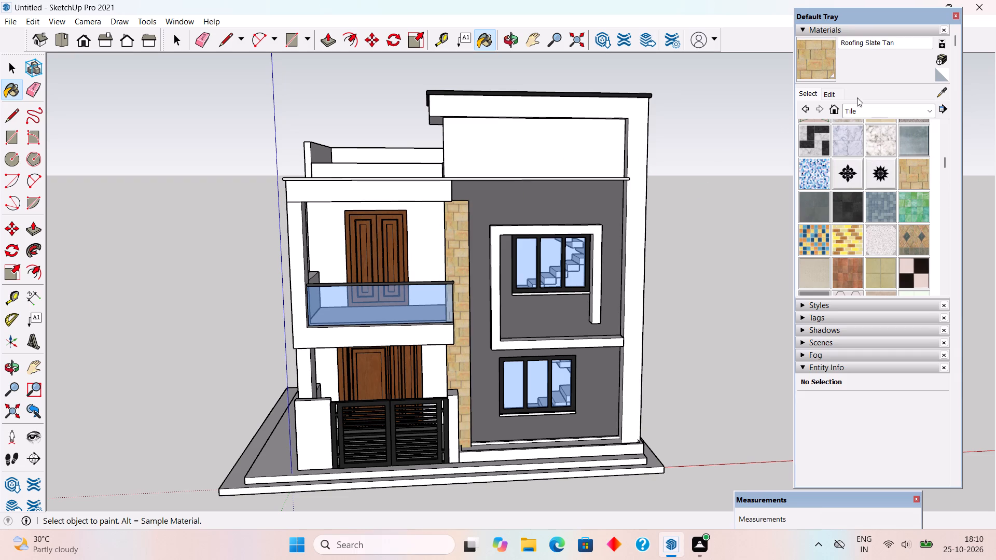
Paint the recessed wall panel below the top roof slab with Brick Tumbled from the Brick, Cladding and Siding materials.
{"action": "left_click", "coordinate": [859, 113]}
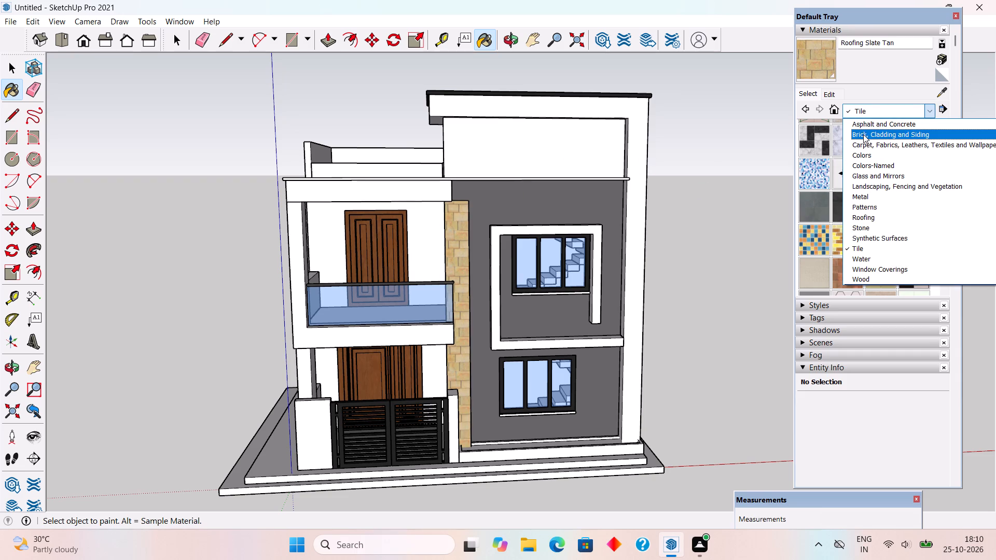
{"action": "left_click", "coordinate": [863, 134]}
{"action": "scroll", "coordinate": [863, 134], "scroll_direction": "up", "scroll_amount": 1}
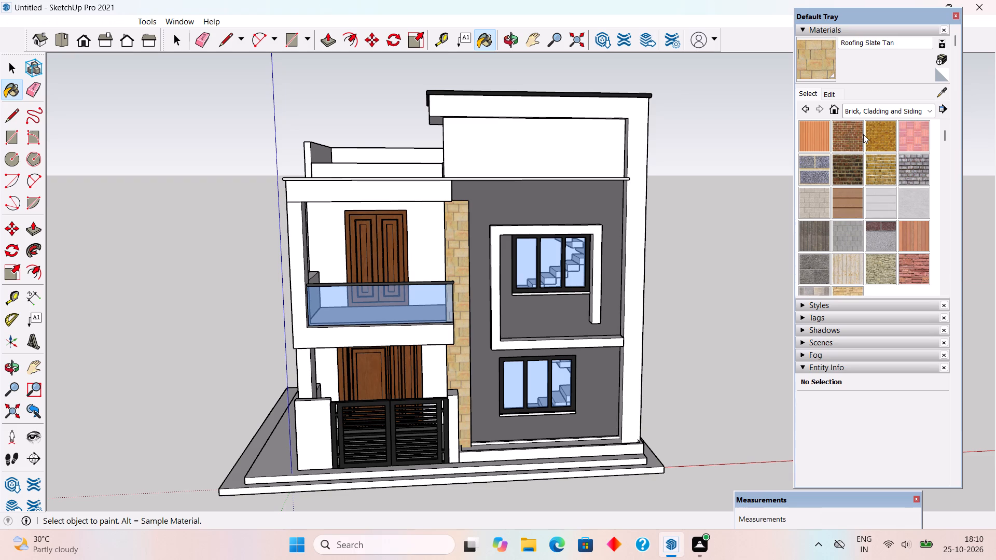
{"action": "scroll", "coordinate": [885, 150], "scroll_direction": "up", "scroll_amount": 3}
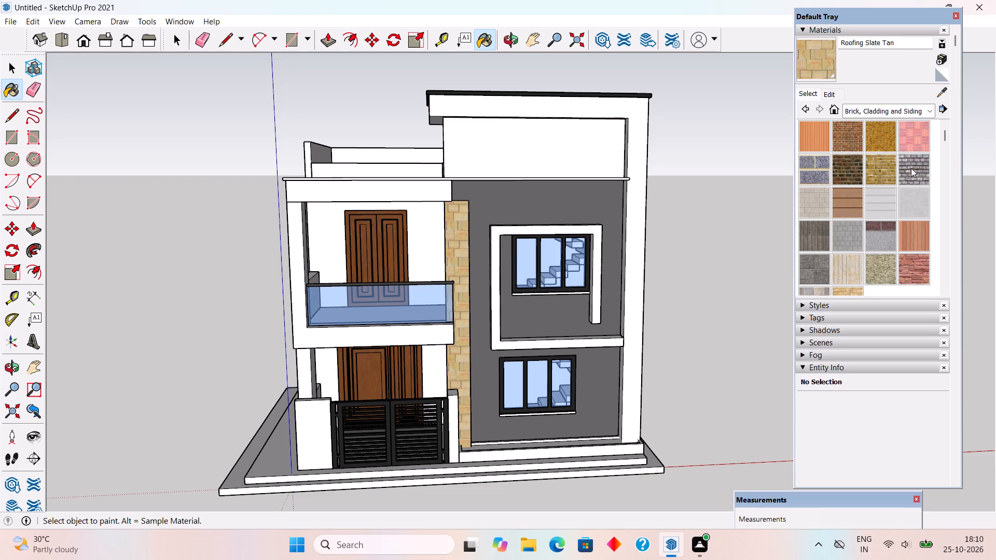
{"action": "left_click", "coordinate": [911, 168]}
{"action": "left_click", "coordinate": [592, 154]}
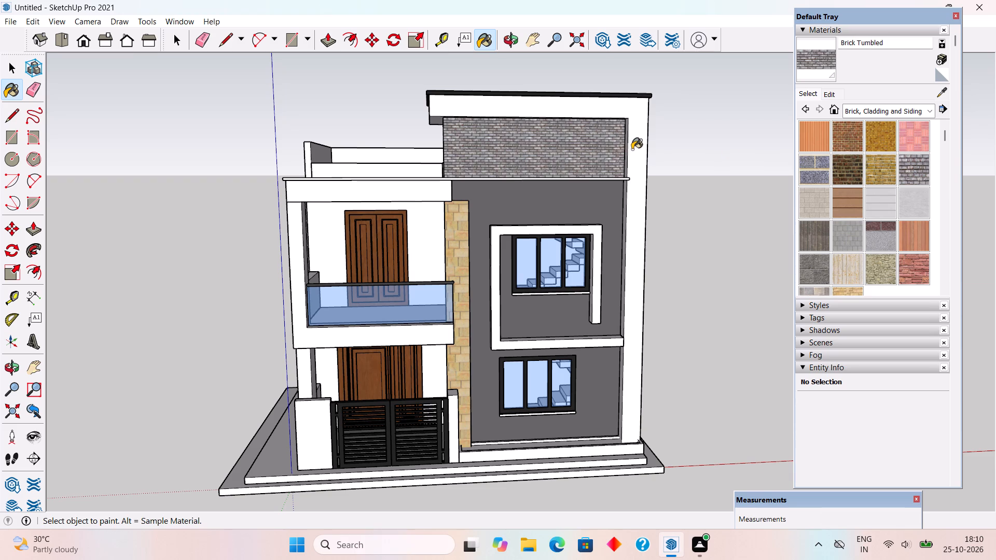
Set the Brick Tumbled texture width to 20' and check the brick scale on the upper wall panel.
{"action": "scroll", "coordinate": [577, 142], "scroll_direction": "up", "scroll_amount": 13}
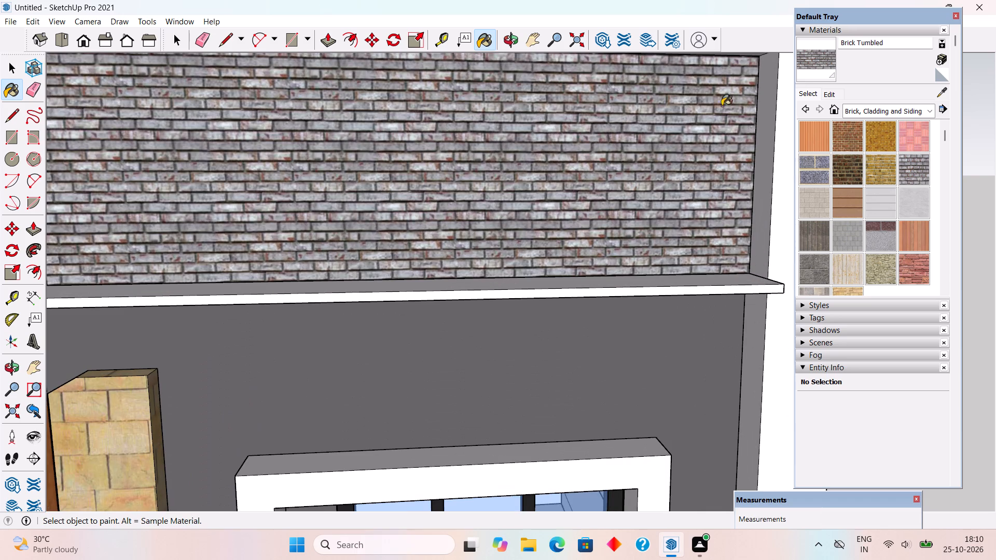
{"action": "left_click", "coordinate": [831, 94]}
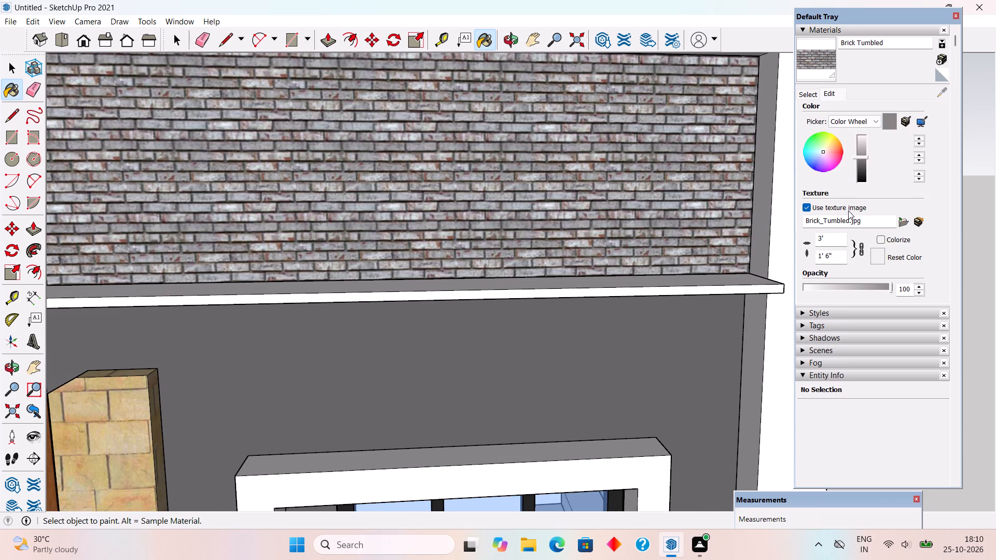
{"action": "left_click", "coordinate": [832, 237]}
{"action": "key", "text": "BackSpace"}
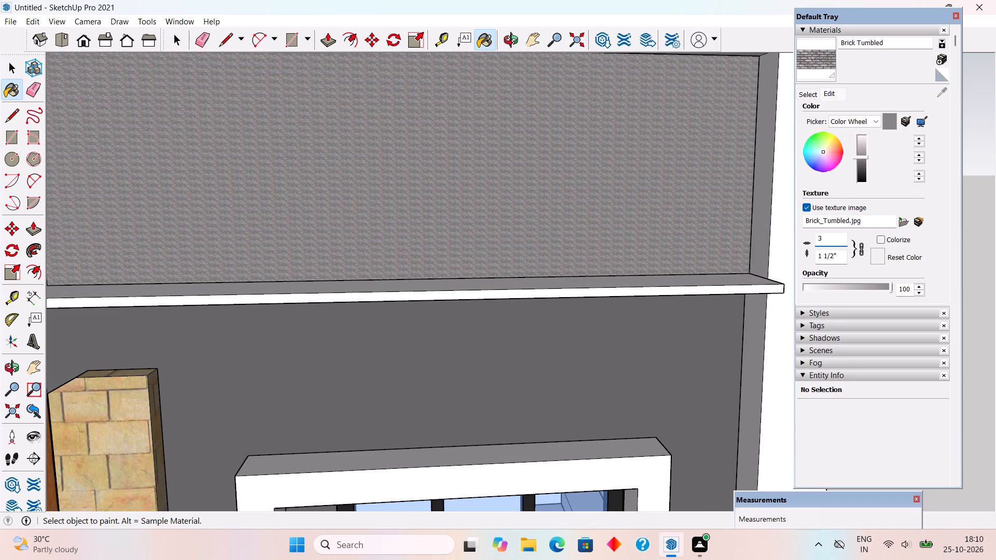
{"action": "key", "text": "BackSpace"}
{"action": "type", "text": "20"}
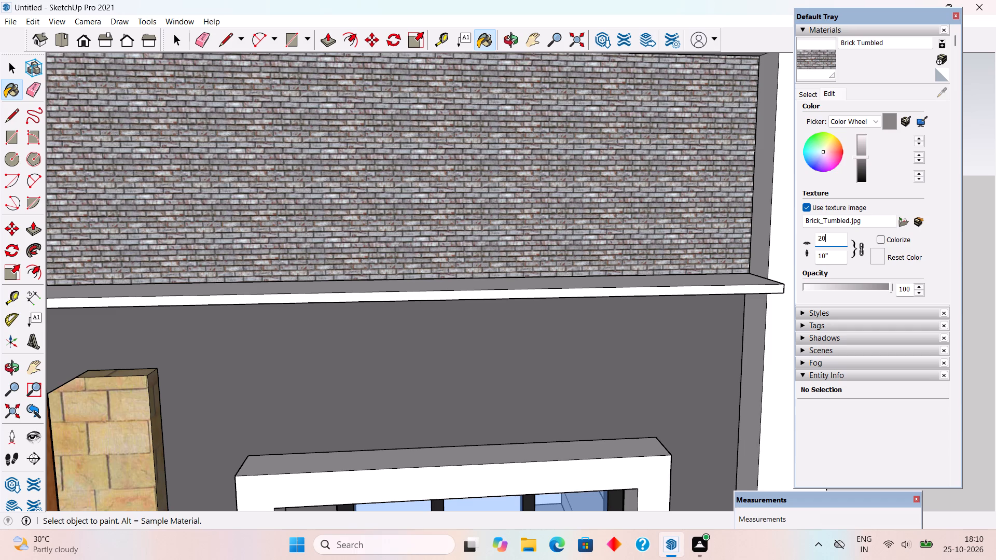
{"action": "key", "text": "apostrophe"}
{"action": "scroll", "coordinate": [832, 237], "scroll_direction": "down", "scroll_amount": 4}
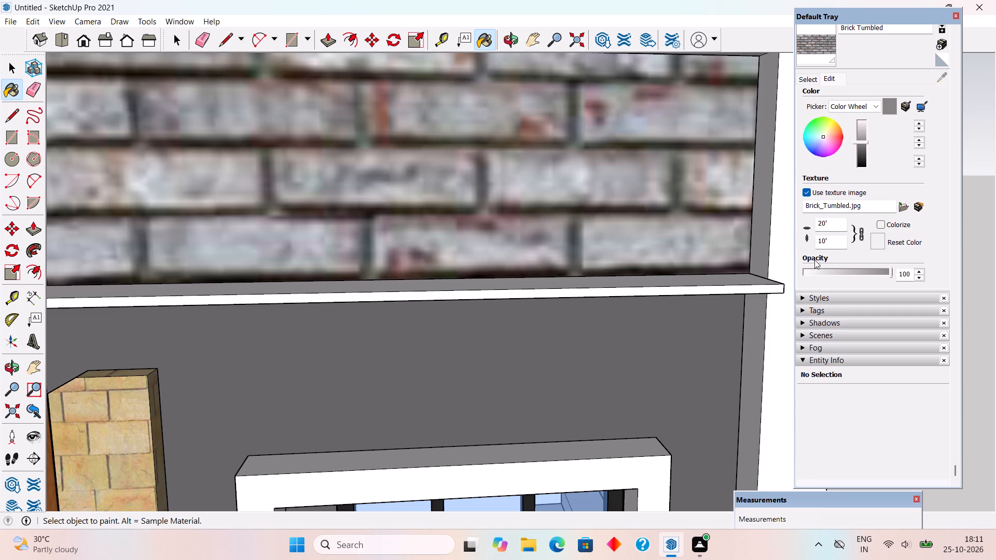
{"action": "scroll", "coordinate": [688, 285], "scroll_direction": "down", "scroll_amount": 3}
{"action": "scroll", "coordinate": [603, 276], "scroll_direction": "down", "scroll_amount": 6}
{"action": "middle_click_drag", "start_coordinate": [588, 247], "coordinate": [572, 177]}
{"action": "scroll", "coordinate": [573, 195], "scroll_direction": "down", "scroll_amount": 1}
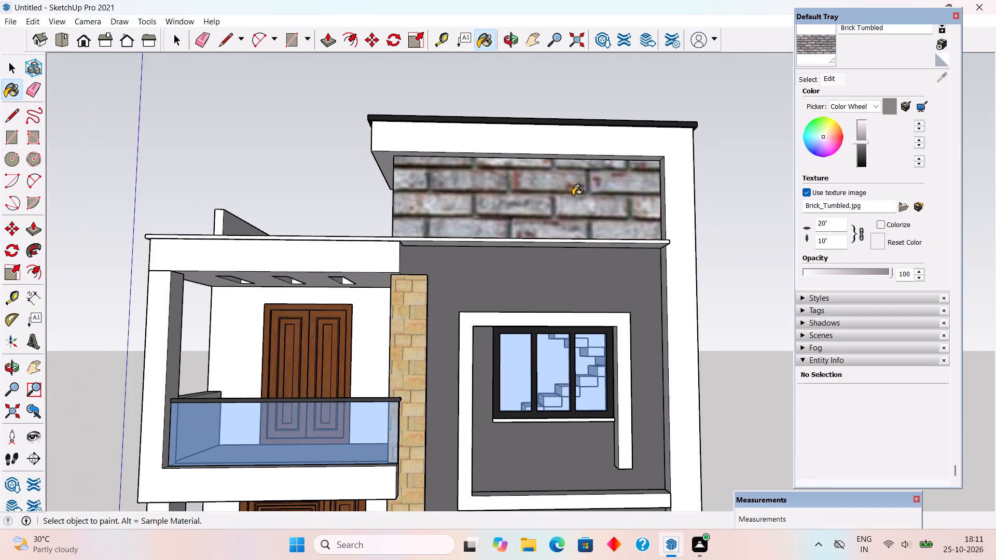
Set the Brick Tumbled texture width to 10' with its proportions locked.
{"action": "left_click", "coordinate": [834, 225]}
{"action": "key", "text": "BackSpace"}
{"action": "key", "text": "BackSpace"}
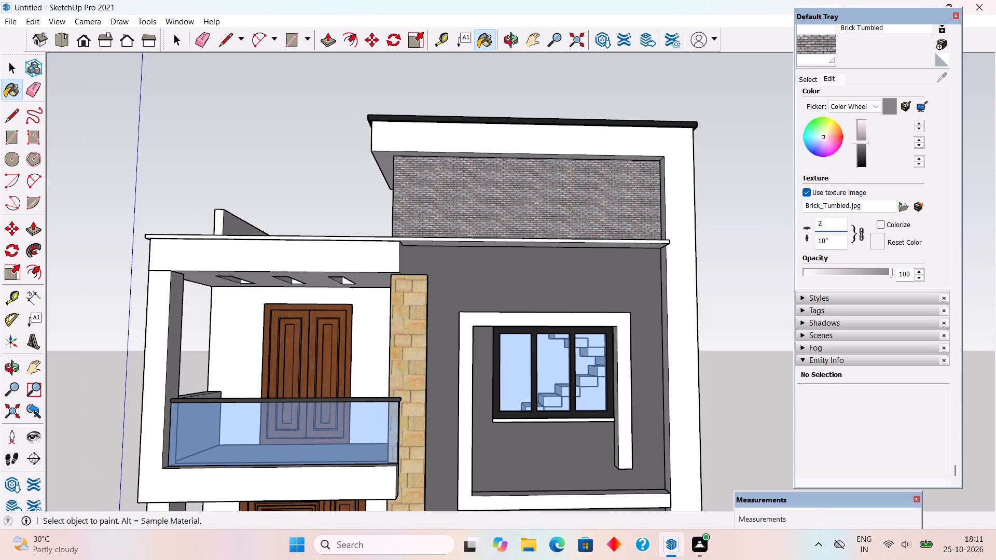
{"action": "key", "text": "BackSpace"}
{"action": "type", "text": "10'"}
{"action": "key", "text": "Return"}
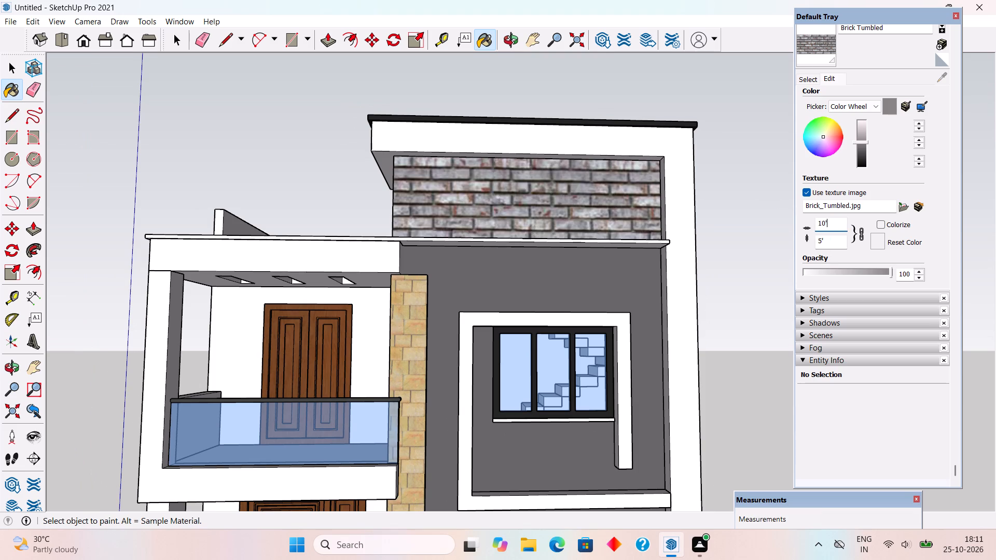
Lighten the Brick Tumbled material's colour slightly for the upper wall panel.
{"action": "scroll", "coordinate": [430, 291], "scroll_direction": "down", "scroll_amount": 8}
{"action": "middle_click_drag", "start_coordinate": [408, 351], "coordinate": [429, 428]}
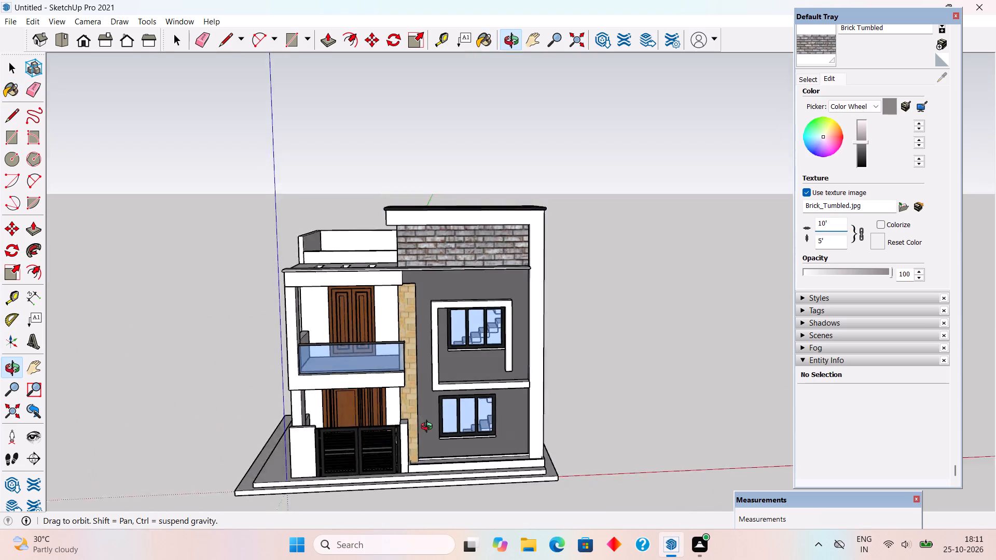
{"action": "middle_click_drag", "start_coordinate": [429, 428], "coordinate": [448, 479]}
{"action": "middle_click_drag", "start_coordinate": [435, 434], "coordinate": [393, 320]}
{"action": "scroll", "coordinate": [499, 329], "scroll_direction": "up", "scroll_amount": 1}
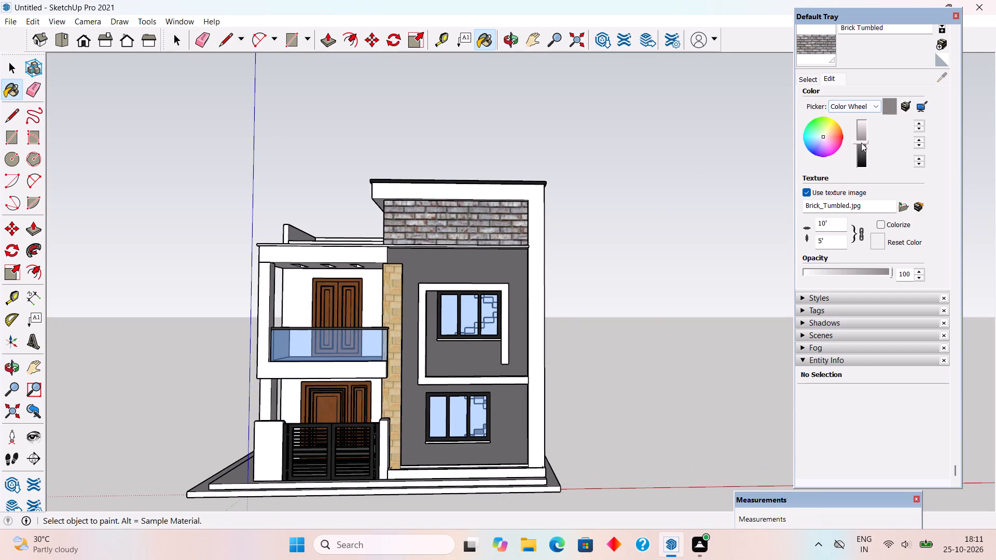
{"action": "left_click_drag", "start_coordinate": [861, 142], "coordinate": [861, 136]}
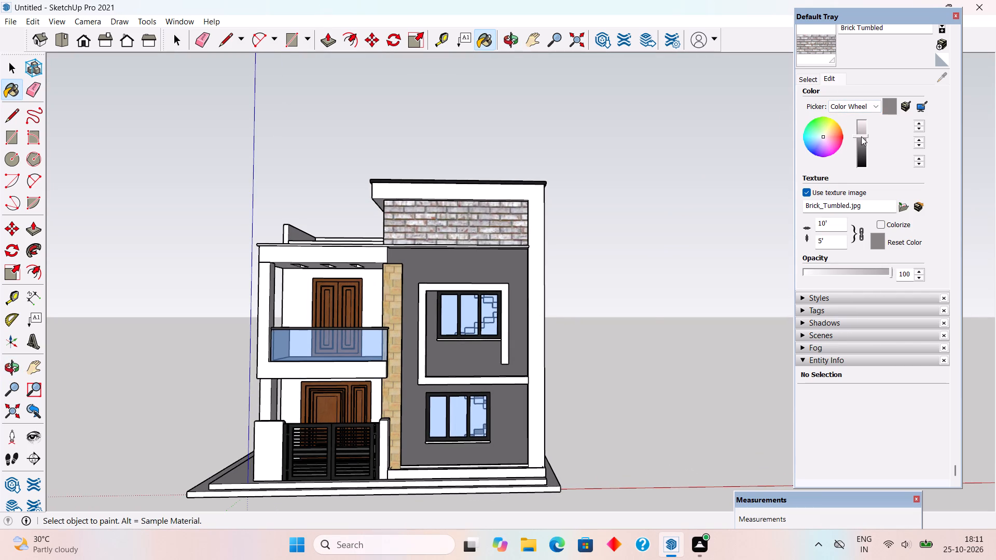
{"action": "left_click_drag", "start_coordinate": [861, 136], "coordinate": [862, 136]}
{"action": "scroll", "coordinate": [506, 204], "scroll_direction": "down", "scroll_amount": 3}
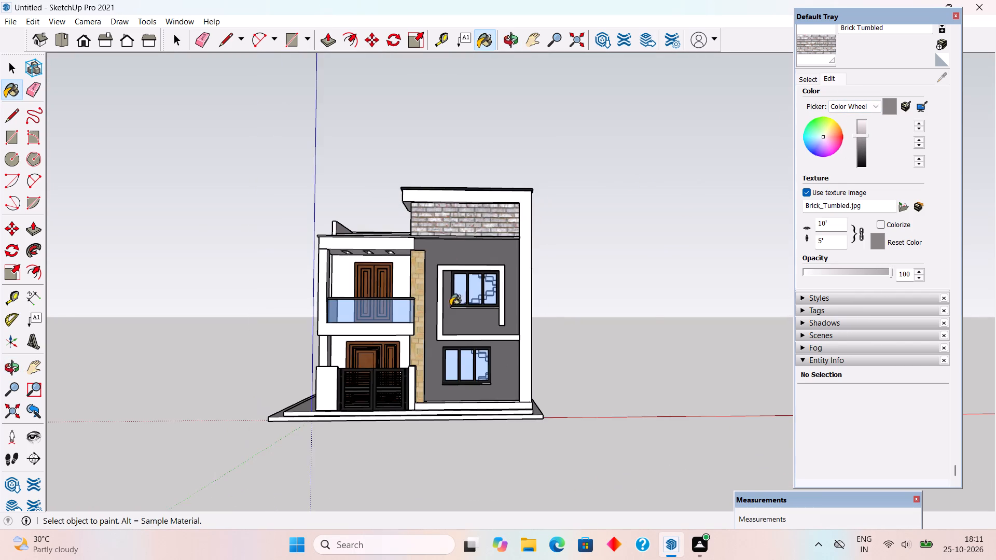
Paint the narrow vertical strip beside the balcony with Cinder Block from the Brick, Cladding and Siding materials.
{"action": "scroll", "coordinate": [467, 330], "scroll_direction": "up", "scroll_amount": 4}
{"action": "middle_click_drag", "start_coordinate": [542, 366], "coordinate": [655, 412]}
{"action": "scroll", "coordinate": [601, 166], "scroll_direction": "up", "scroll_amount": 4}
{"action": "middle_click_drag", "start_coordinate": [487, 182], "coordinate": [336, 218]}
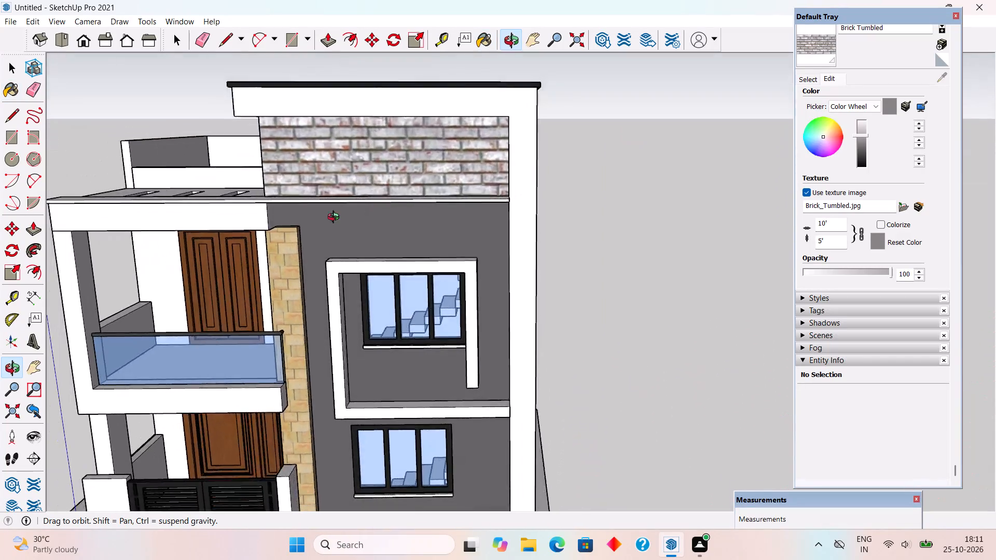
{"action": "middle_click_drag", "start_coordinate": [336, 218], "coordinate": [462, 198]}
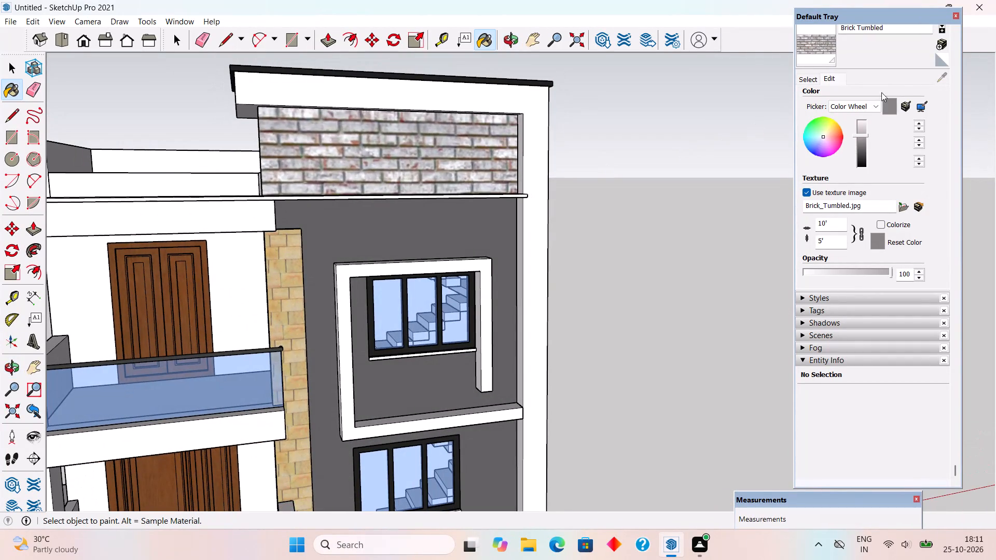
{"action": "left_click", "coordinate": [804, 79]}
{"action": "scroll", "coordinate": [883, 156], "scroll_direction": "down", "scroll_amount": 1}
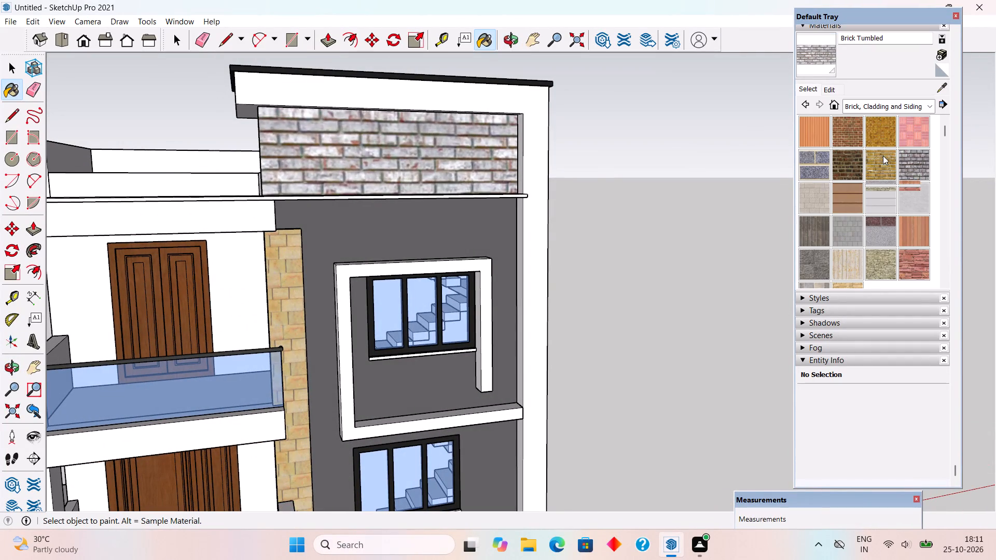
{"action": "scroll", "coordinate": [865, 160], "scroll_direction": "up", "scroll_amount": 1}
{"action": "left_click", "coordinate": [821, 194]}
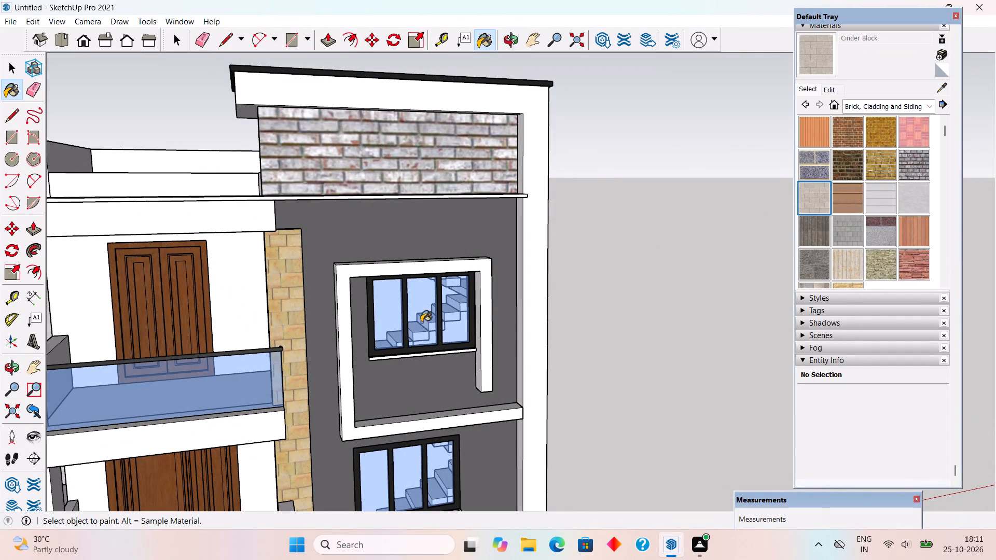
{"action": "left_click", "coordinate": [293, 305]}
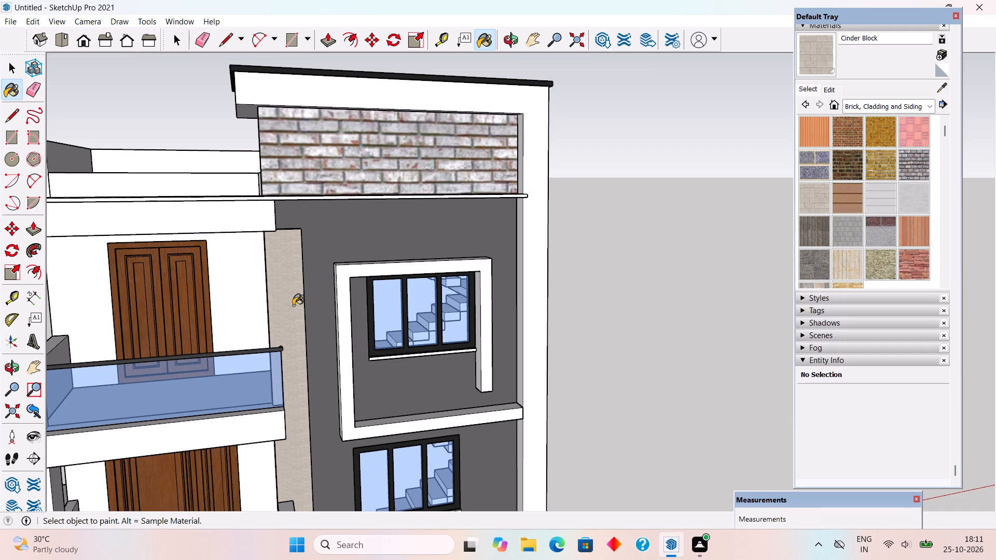
Paint the recessed wall panel below the top roof slab with Rough Square Concrete Block.
{"action": "scroll", "coordinate": [898, 187], "scroll_direction": "up", "scroll_amount": 1}
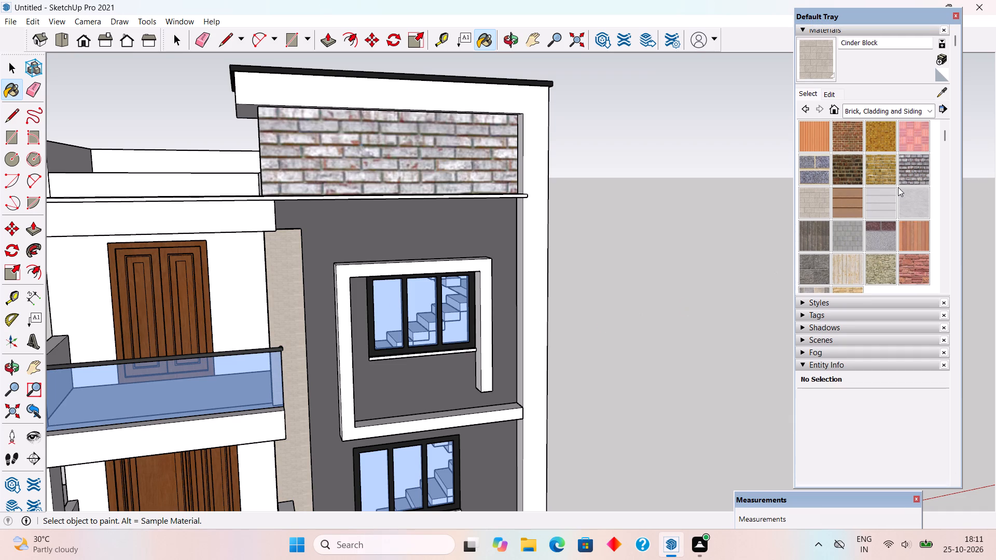
{"action": "scroll", "coordinate": [898, 187], "scroll_direction": "up", "scroll_amount": 2}
{"action": "scroll", "coordinate": [890, 169], "scroll_direction": "down", "scroll_amount": 1}
{"action": "scroll", "coordinate": [890, 169], "scroll_direction": "up", "scroll_amount": 1}
{"action": "scroll", "coordinate": [887, 164], "scroll_direction": "down", "scroll_amount": 1}
{"action": "left_click", "coordinate": [813, 207]}
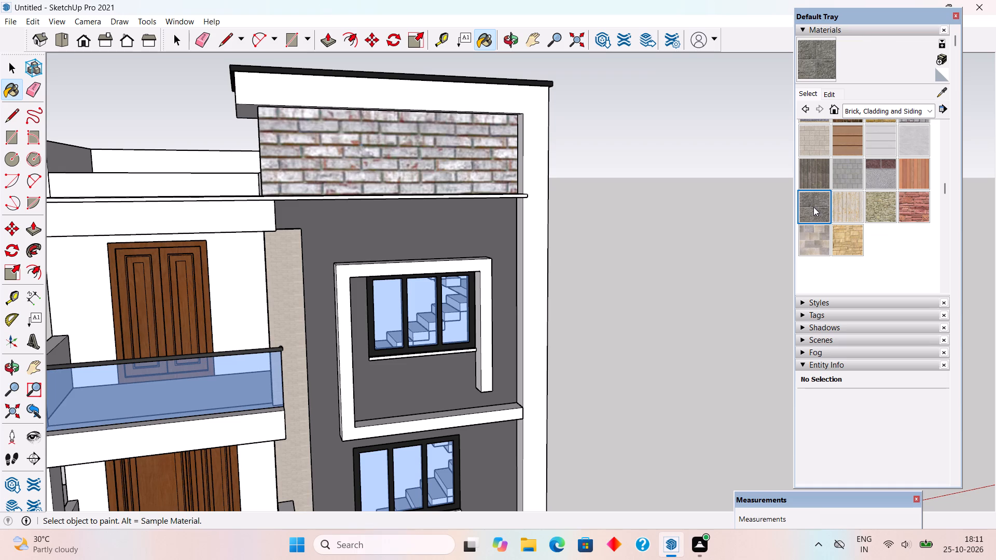
{"action": "left_click", "coordinate": [453, 128]}
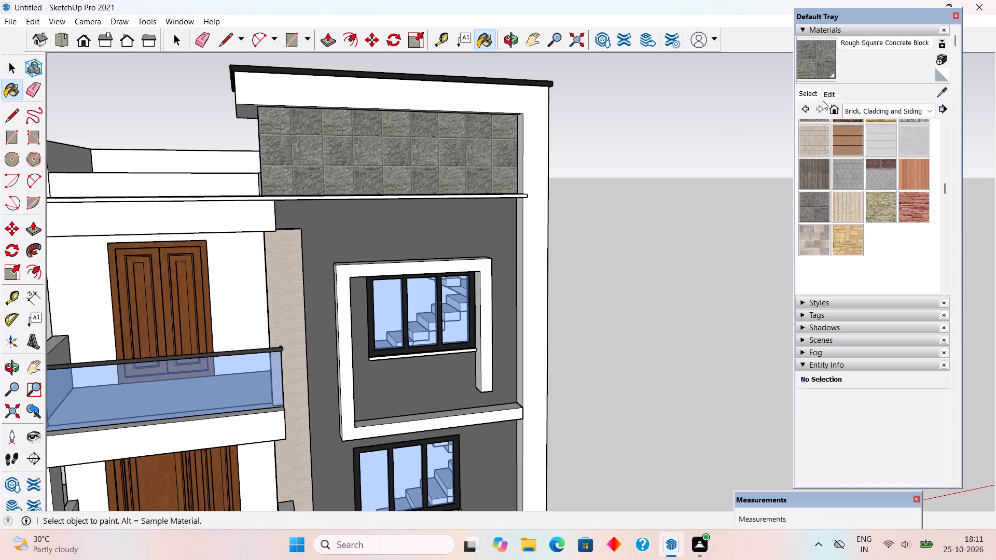
Set the Rough Square Concrete Block texture width to 4' with its proportions locked.
{"action": "scroll", "coordinate": [823, 101], "scroll_direction": "up", "scroll_amount": 2}
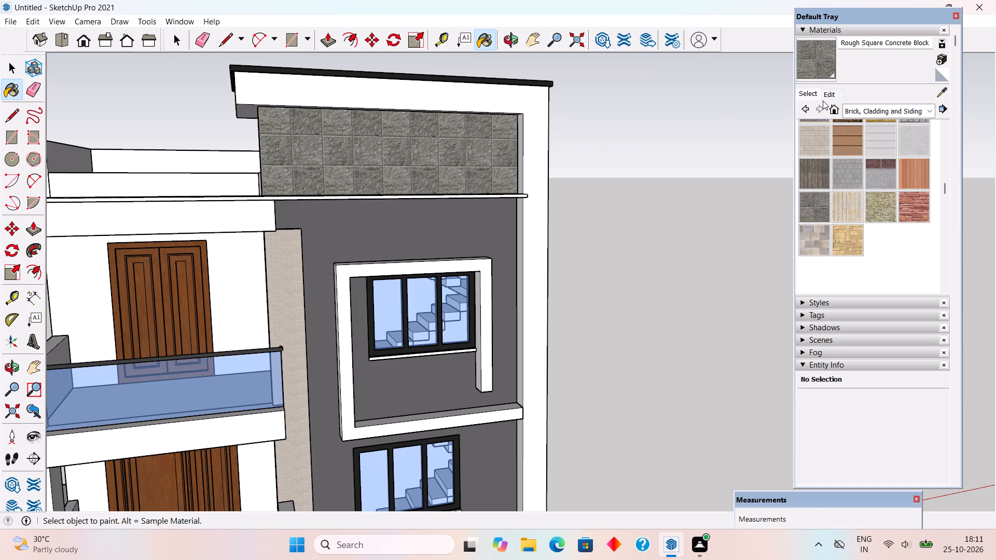
{"action": "left_click", "coordinate": [827, 90]}
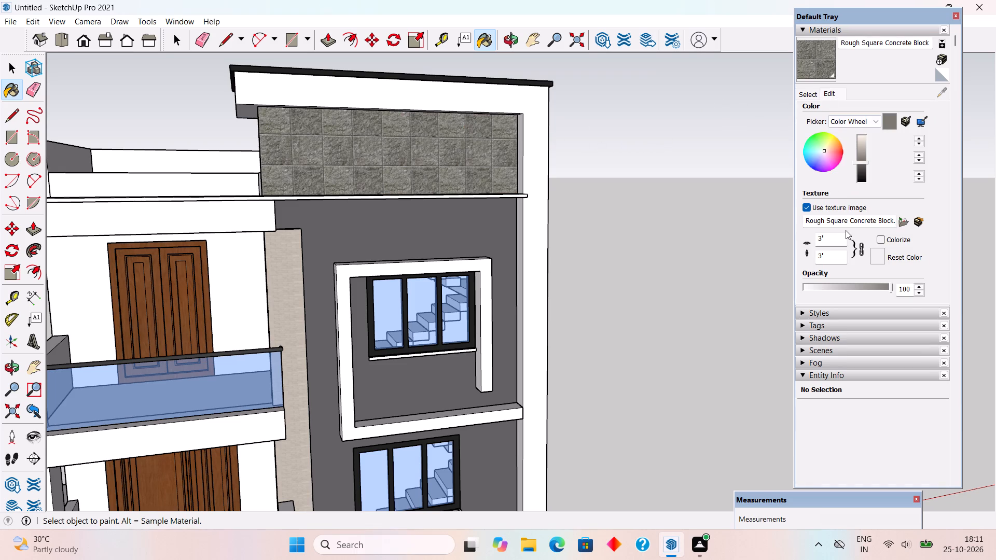
{"action": "left_click", "coordinate": [846, 230]}
{"action": "left_click", "coordinate": [840, 239]}
{"action": "key", "text": "BackSpace"}
{"action": "key", "text": "BackSpace"}
{"action": "type", "text": "4'"}
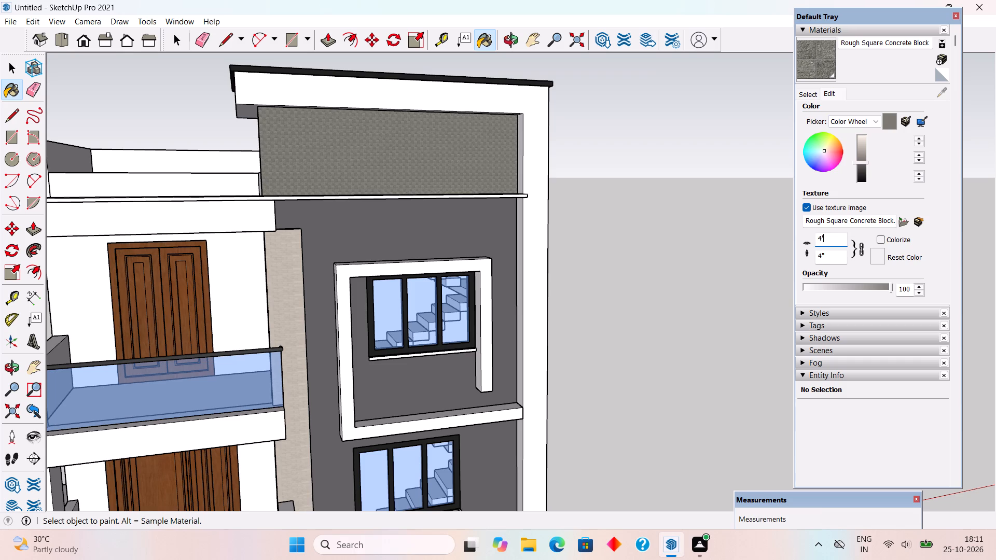
{"action": "scroll", "coordinate": [840, 239], "scroll_direction": "down", "scroll_amount": 3}
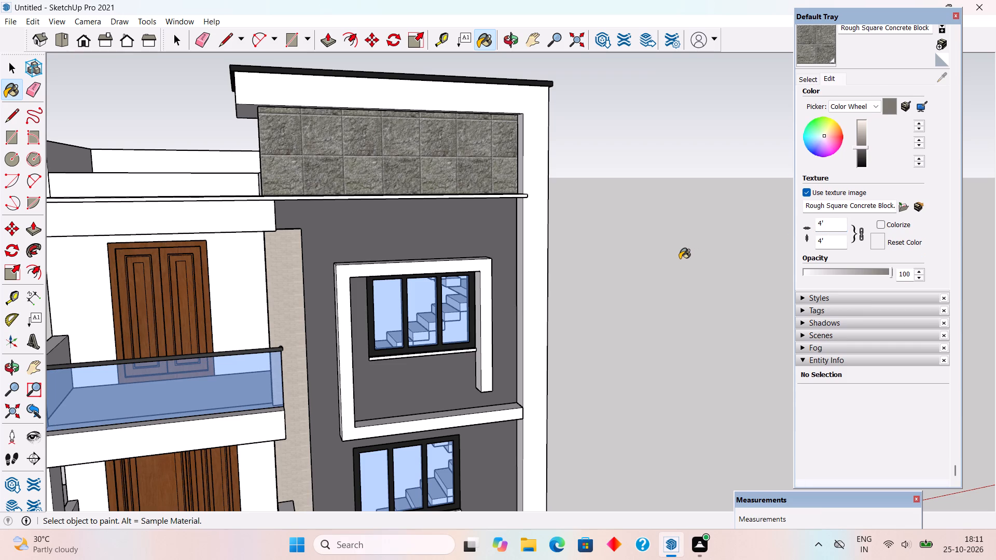
{"action": "scroll", "coordinate": [672, 260], "scroll_direction": "down", "scroll_amount": 4}
{"action": "key", "text": "space"}
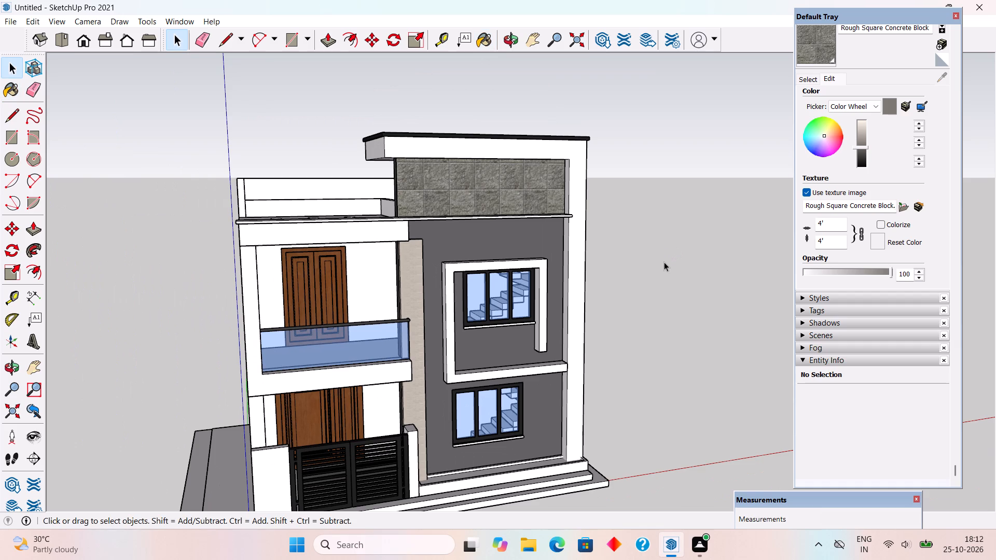
Paint the narrow vertical strip beside the balcony with Brick Colored Blue from the Brick, Cladding and Siding materials.
{"action": "left_click", "coordinate": [800, 77]}
{"action": "scroll", "coordinate": [889, 209], "scroll_direction": "up", "scroll_amount": 4}
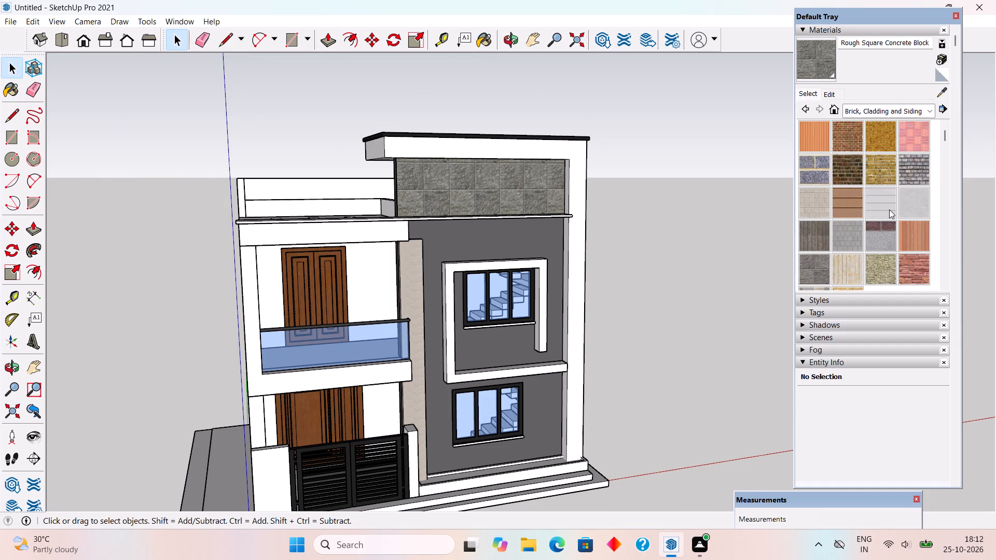
{"action": "scroll", "coordinate": [845, 224], "scroll_direction": "up", "scroll_amount": 4}
{"action": "left_click", "coordinate": [814, 164]}
{"action": "left_click", "coordinate": [409, 307]}
Set the Brick Colored Blue texture width to 3' with its proportions locked.
{"action": "scroll", "coordinate": [523, 297], "scroll_direction": "up", "scroll_amount": 4}
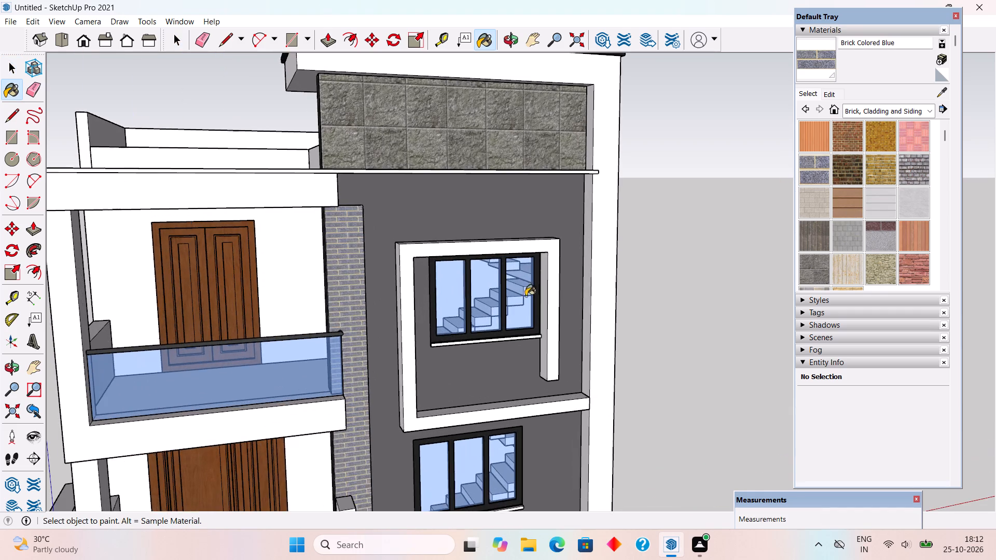
{"action": "scroll", "coordinate": [327, 290], "scroll_direction": "up", "scroll_amount": 2}
{"action": "middle_click_drag", "start_coordinate": [324, 288], "coordinate": [305, 246]}
{"action": "scroll", "coordinate": [428, 254], "scroll_direction": "up", "scroll_amount": 1}
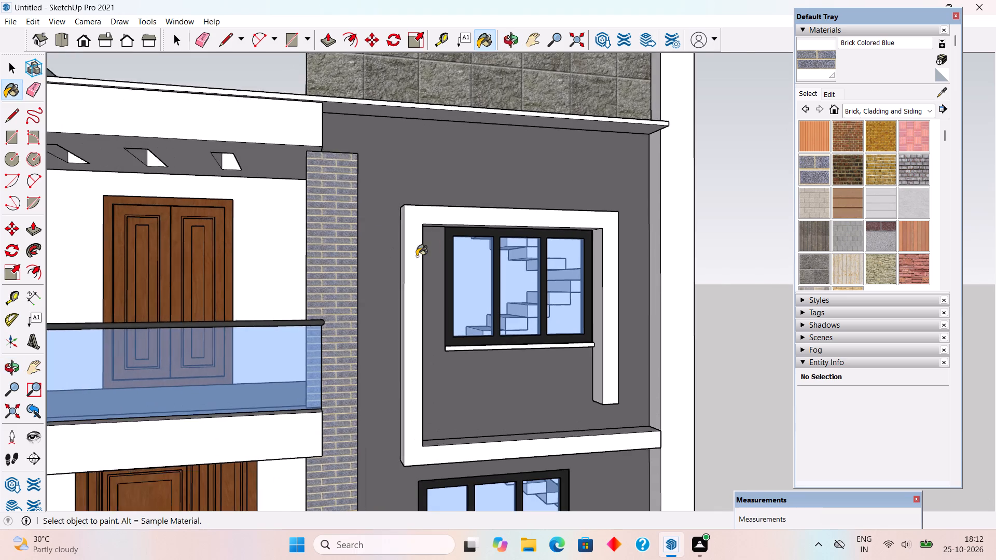
{"action": "scroll", "coordinate": [417, 256], "scroll_direction": "up", "scroll_amount": 2}
{"action": "left_click", "coordinate": [831, 95]}
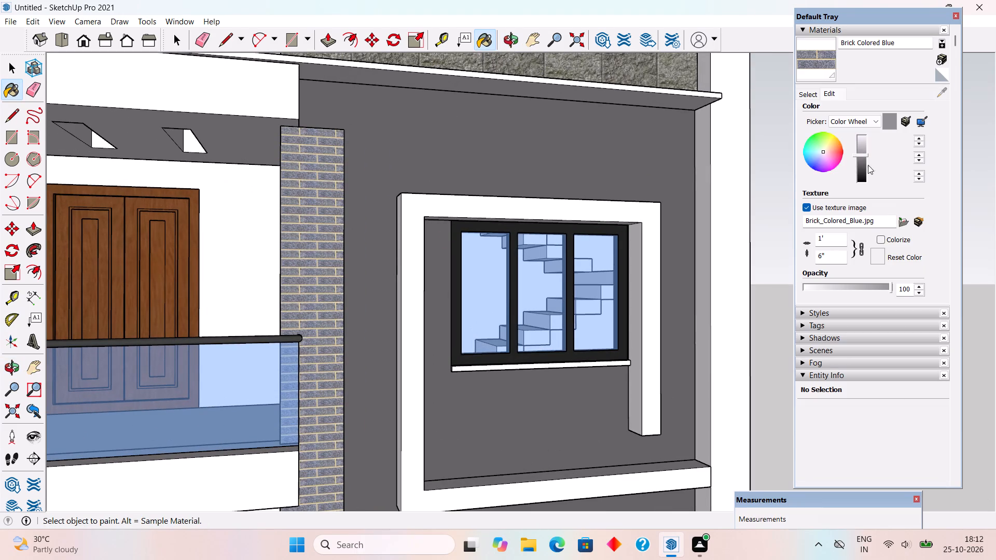
{"action": "left_click", "coordinate": [831, 239]}
{"action": "key", "text": "BackSpace"}
{"action": "key", "text": "BackSpace"}
{"action": "type", "text": "3'"}
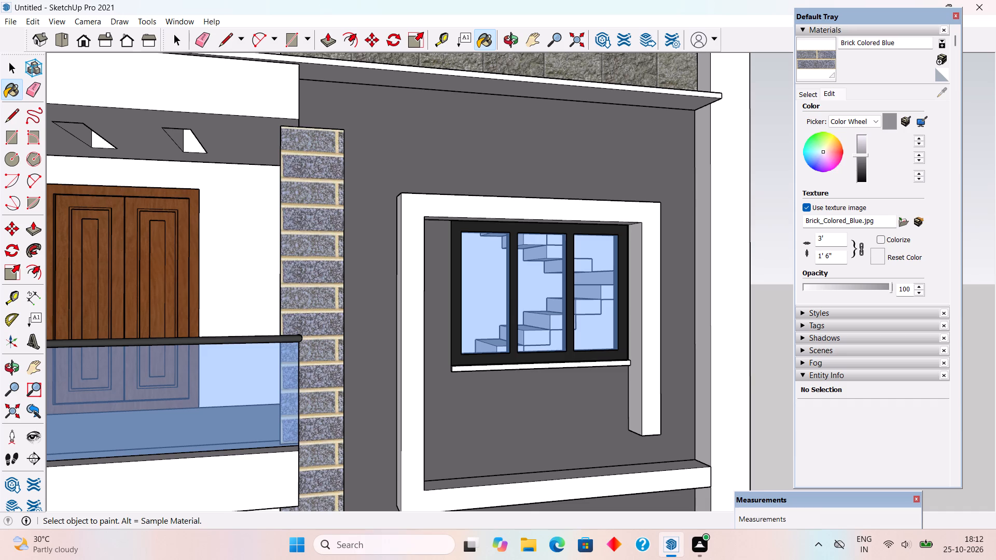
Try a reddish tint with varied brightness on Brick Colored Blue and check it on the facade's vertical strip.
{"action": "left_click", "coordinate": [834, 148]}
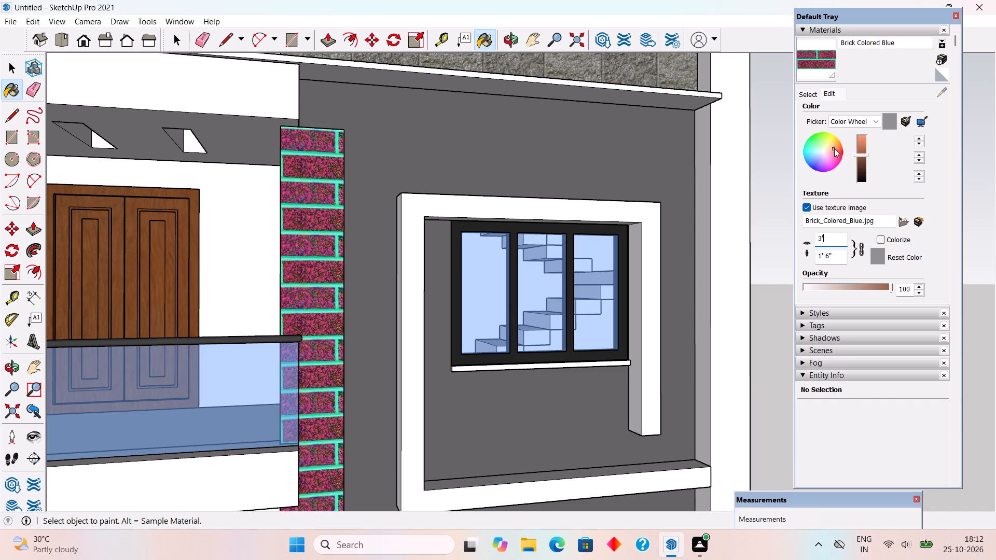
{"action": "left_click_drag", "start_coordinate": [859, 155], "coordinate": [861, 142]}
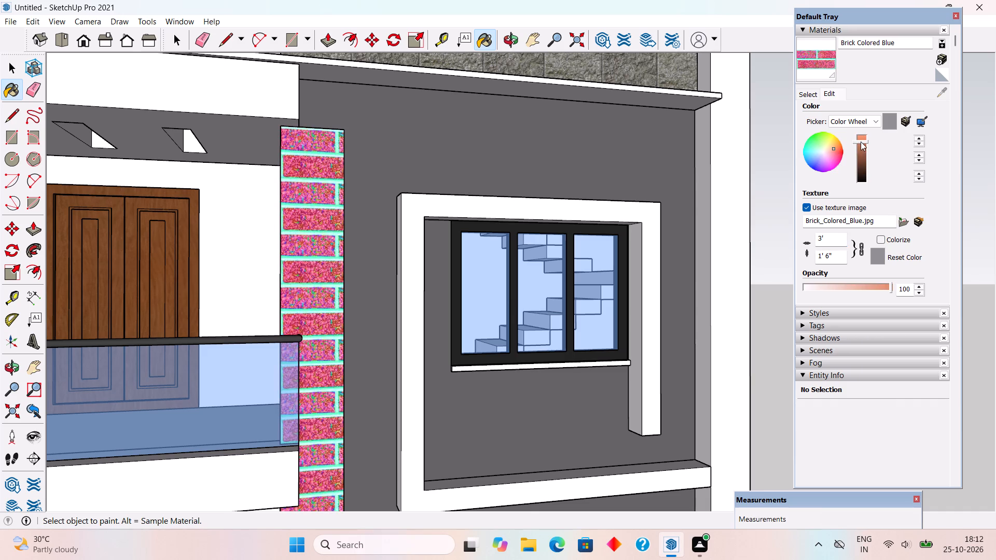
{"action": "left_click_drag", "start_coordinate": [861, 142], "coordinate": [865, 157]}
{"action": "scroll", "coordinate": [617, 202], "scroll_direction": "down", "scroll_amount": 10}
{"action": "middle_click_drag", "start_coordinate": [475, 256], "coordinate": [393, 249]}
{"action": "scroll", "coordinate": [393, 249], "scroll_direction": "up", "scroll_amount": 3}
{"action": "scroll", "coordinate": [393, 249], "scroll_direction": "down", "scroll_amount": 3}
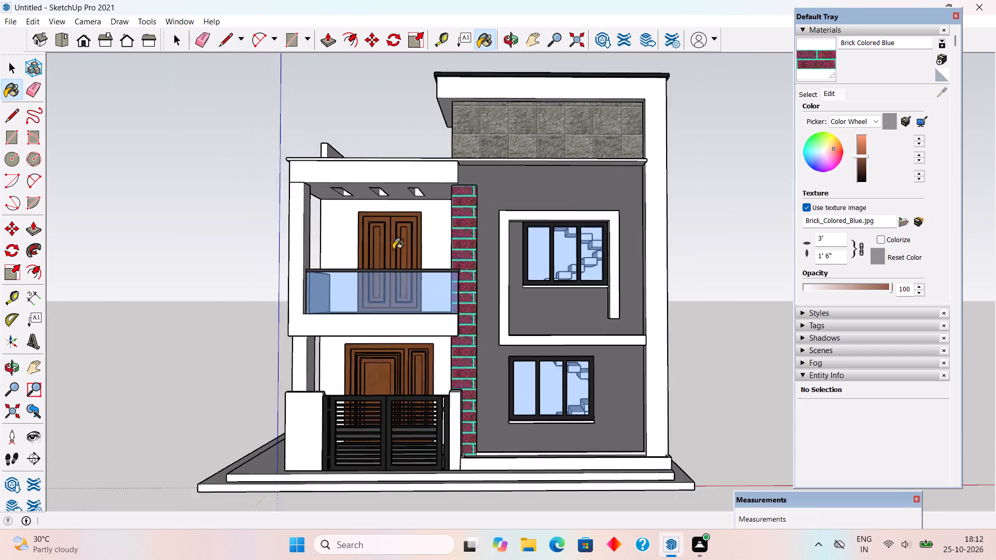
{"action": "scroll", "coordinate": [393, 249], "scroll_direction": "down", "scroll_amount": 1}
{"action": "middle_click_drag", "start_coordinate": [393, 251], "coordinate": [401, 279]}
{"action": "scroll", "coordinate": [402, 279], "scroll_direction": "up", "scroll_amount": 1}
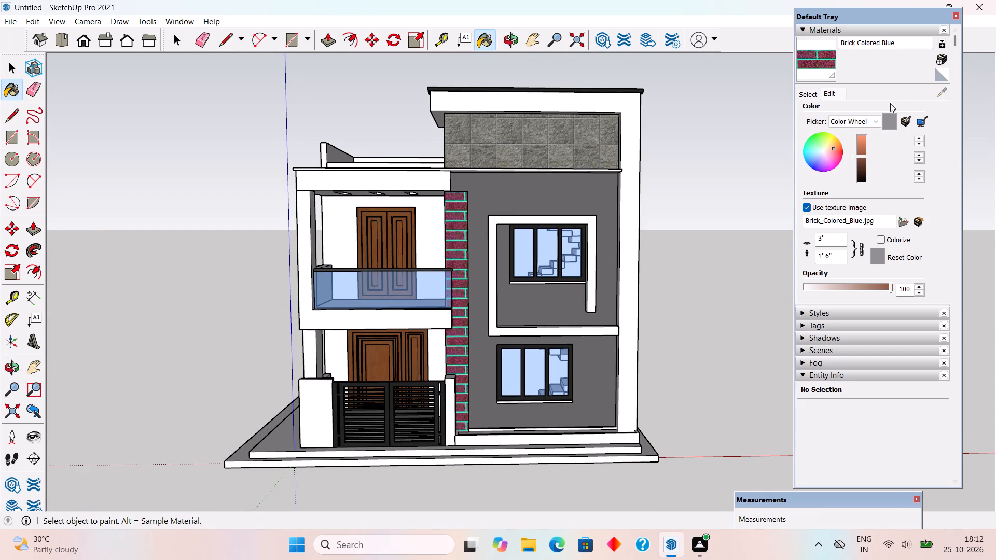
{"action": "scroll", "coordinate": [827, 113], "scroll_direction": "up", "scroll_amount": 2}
Shift the Brick Colored Blue material's colour to a yellow hue and darken it slightly, giving the strip reddish-brown bricks.
{"action": "left_click", "coordinate": [841, 156]}
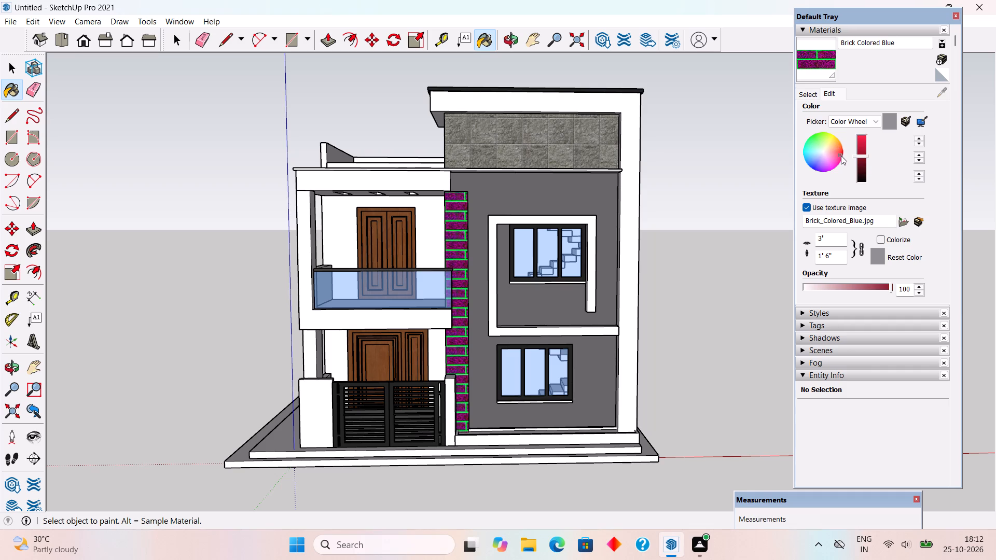
{"action": "left_click", "coordinate": [834, 155]}
{"action": "left_click", "coordinate": [831, 148]}
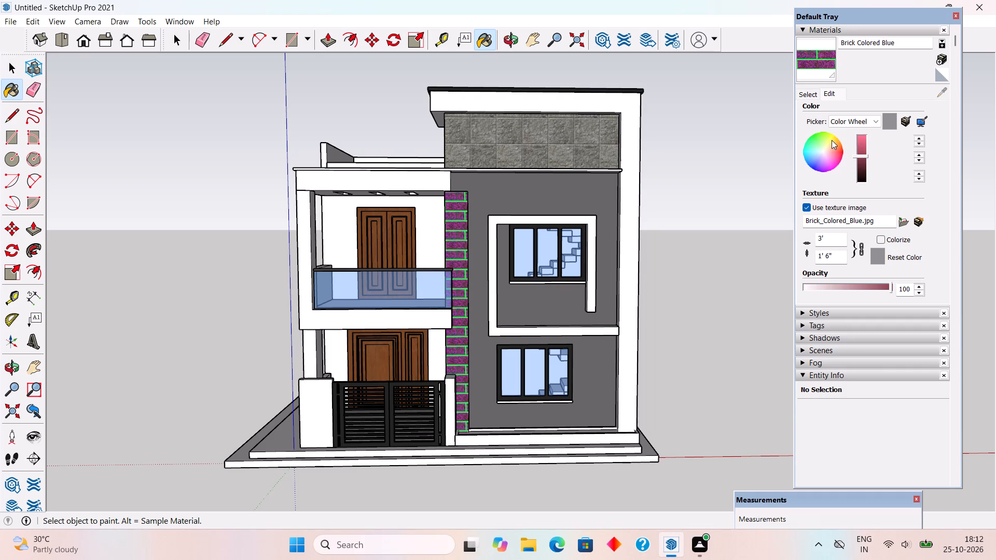
{"action": "left_click", "coordinate": [832, 140]}
{"action": "left_click_drag", "start_coordinate": [870, 155], "coordinate": [870, 158]}
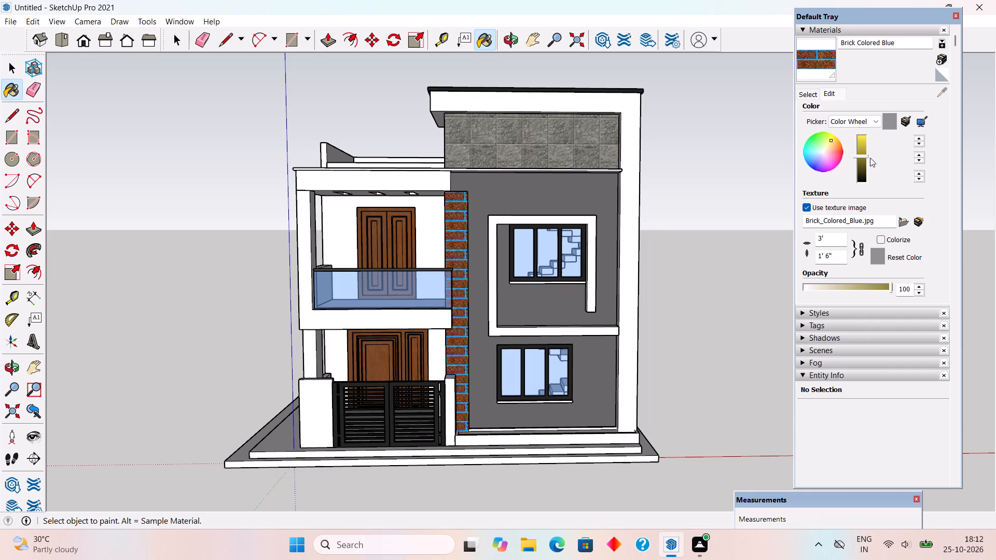
{"action": "left_click_drag", "start_coordinate": [870, 158], "coordinate": [870, 167]}
{"action": "left_click_drag", "start_coordinate": [863, 152], "coordinate": [865, 160]}
Examine the recoloured brick strip up close and against the whole front facade.
{"action": "scroll", "coordinate": [407, 249], "scroll_direction": "up", "scroll_amount": 5}
{"action": "middle_click_drag", "start_coordinate": [511, 266], "coordinate": [555, 179]}
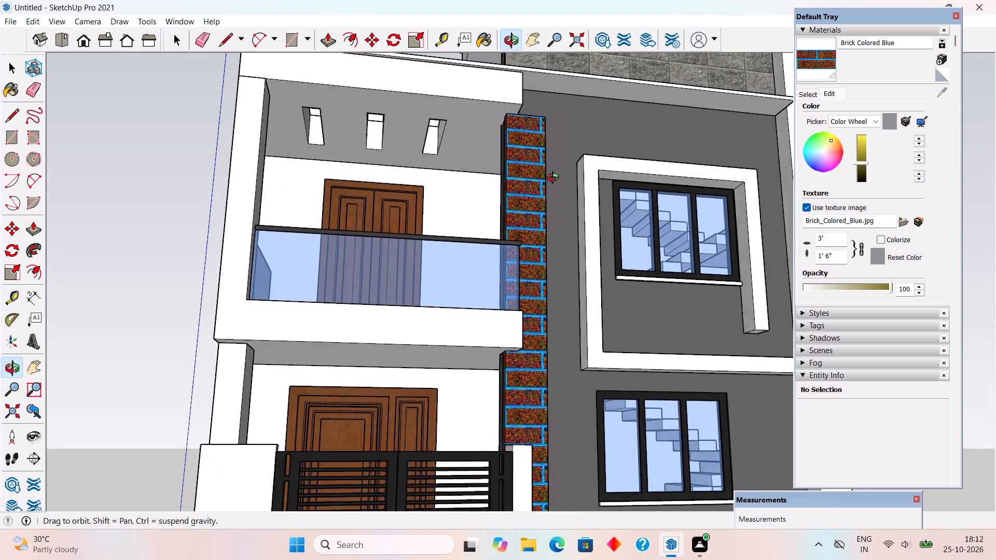
{"action": "middle_click_drag", "start_coordinate": [555, 179], "coordinate": [500, 191]}
{"action": "scroll", "coordinate": [500, 191], "scroll_direction": "down", "scroll_amount": 6}
{"action": "middle_click_drag", "start_coordinate": [500, 255], "coordinate": [511, 318]}
{"action": "scroll", "coordinate": [511, 318], "scroll_direction": "down", "scroll_amount": 3}
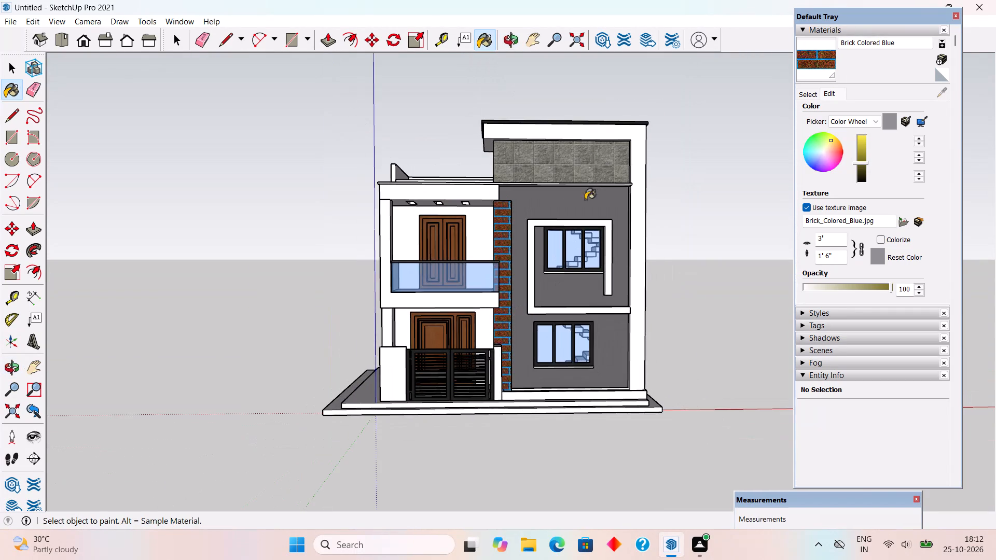
{"action": "scroll", "coordinate": [587, 188], "scroll_direction": "up", "scroll_amount": 4}
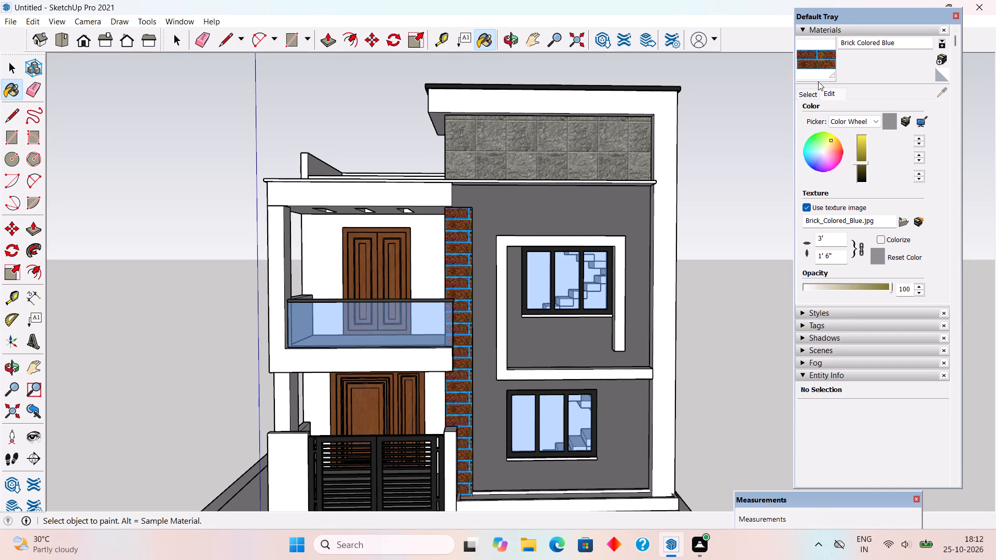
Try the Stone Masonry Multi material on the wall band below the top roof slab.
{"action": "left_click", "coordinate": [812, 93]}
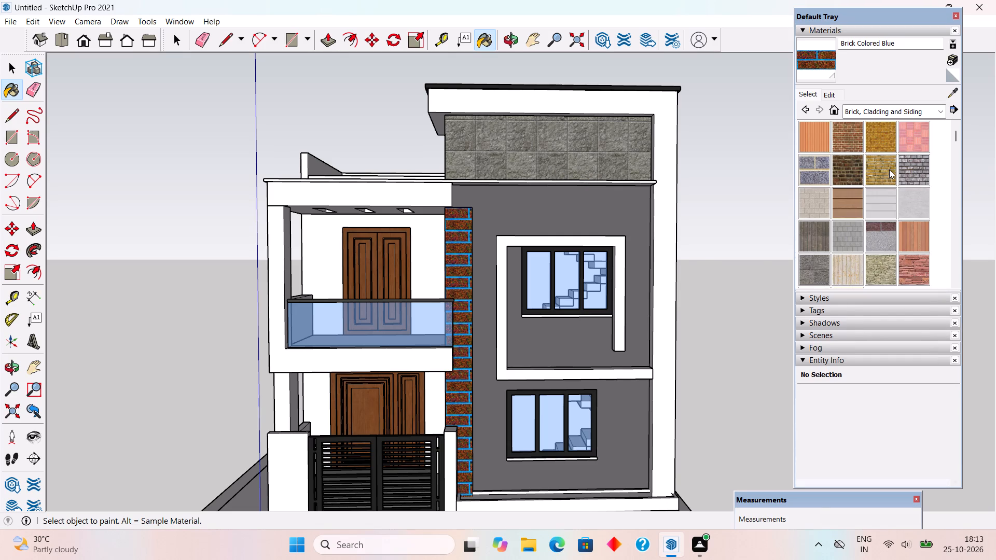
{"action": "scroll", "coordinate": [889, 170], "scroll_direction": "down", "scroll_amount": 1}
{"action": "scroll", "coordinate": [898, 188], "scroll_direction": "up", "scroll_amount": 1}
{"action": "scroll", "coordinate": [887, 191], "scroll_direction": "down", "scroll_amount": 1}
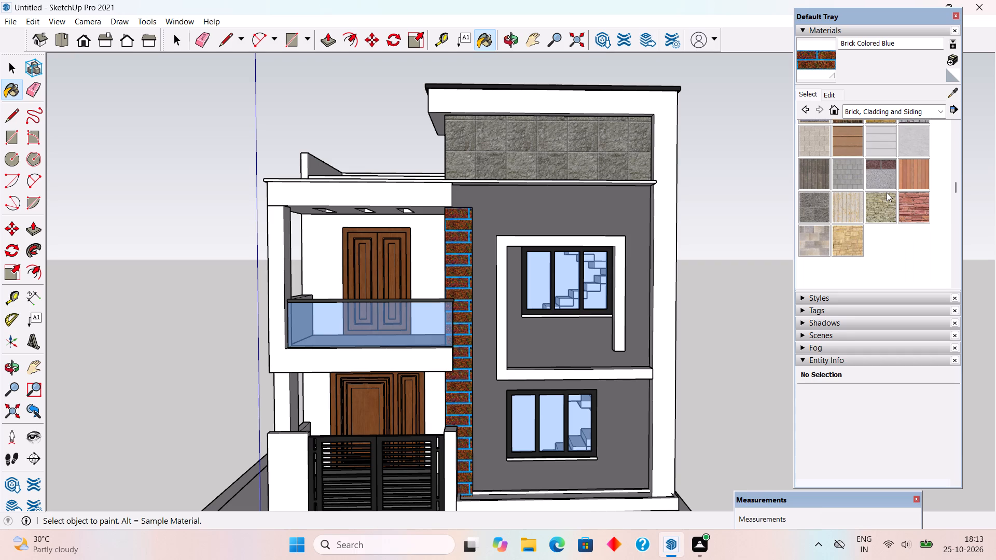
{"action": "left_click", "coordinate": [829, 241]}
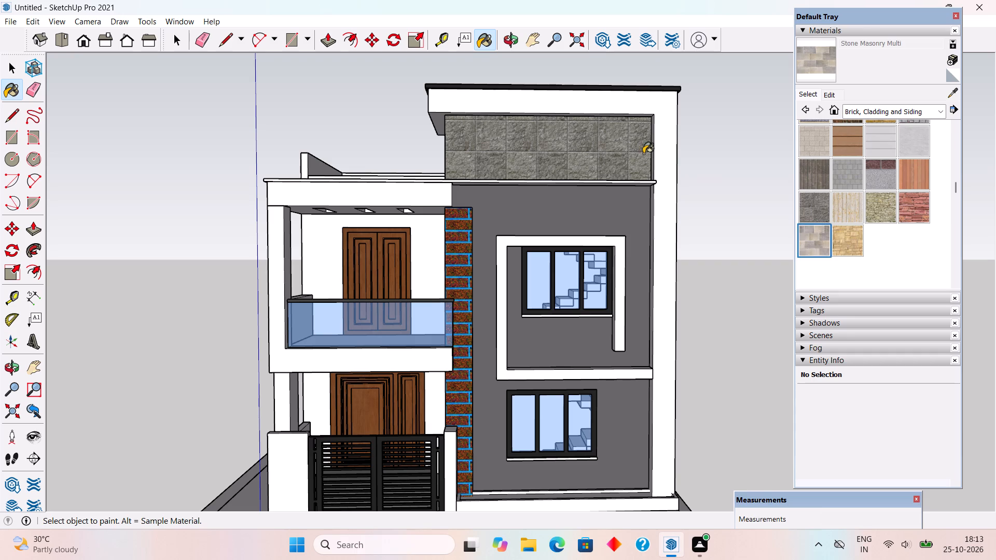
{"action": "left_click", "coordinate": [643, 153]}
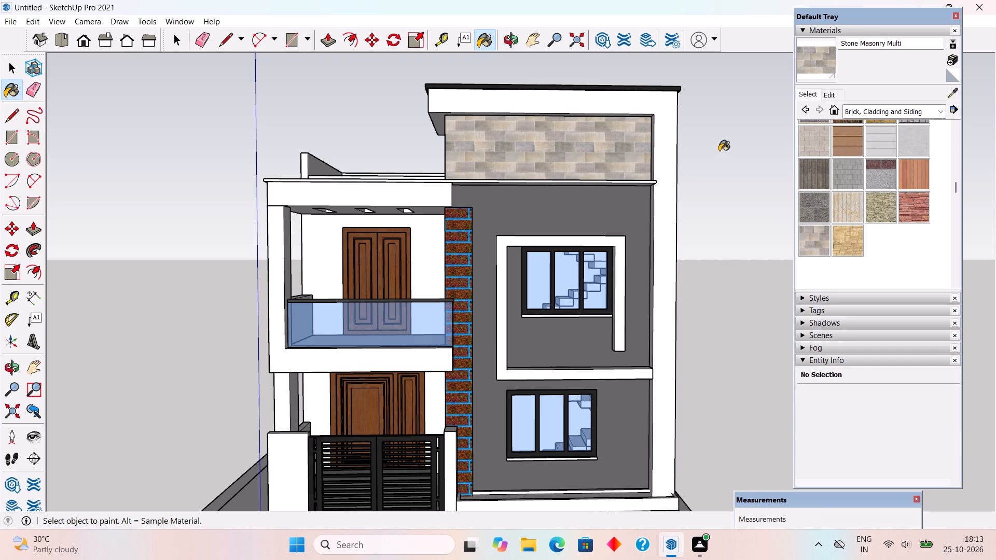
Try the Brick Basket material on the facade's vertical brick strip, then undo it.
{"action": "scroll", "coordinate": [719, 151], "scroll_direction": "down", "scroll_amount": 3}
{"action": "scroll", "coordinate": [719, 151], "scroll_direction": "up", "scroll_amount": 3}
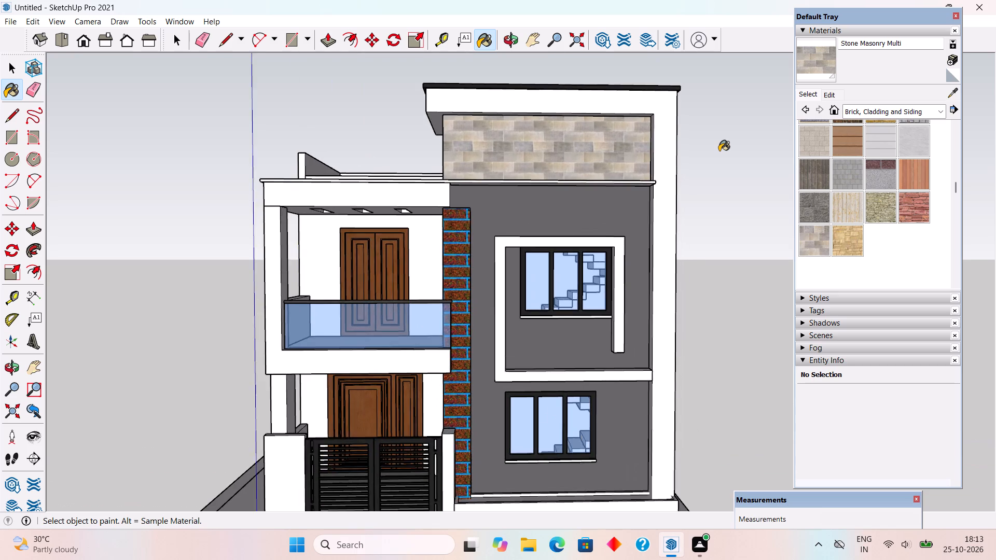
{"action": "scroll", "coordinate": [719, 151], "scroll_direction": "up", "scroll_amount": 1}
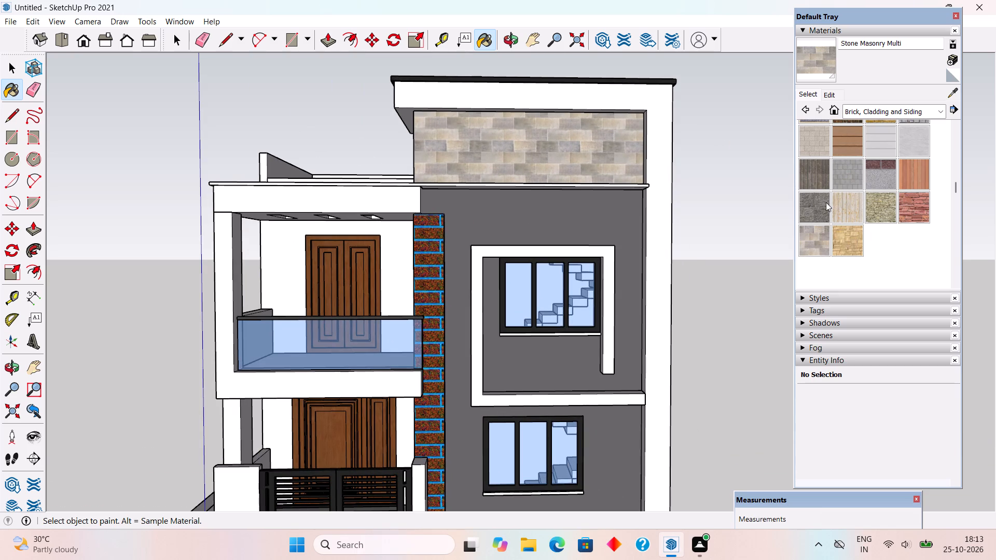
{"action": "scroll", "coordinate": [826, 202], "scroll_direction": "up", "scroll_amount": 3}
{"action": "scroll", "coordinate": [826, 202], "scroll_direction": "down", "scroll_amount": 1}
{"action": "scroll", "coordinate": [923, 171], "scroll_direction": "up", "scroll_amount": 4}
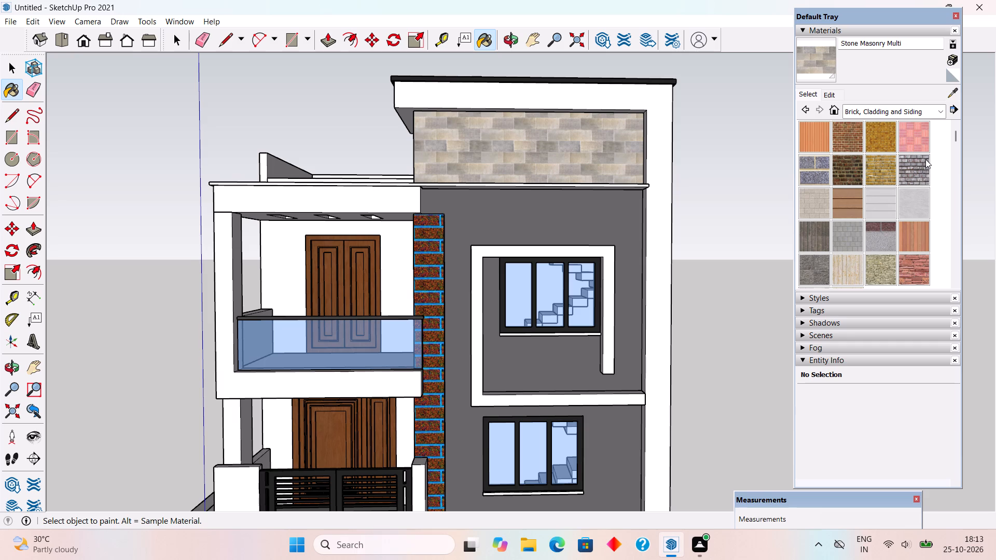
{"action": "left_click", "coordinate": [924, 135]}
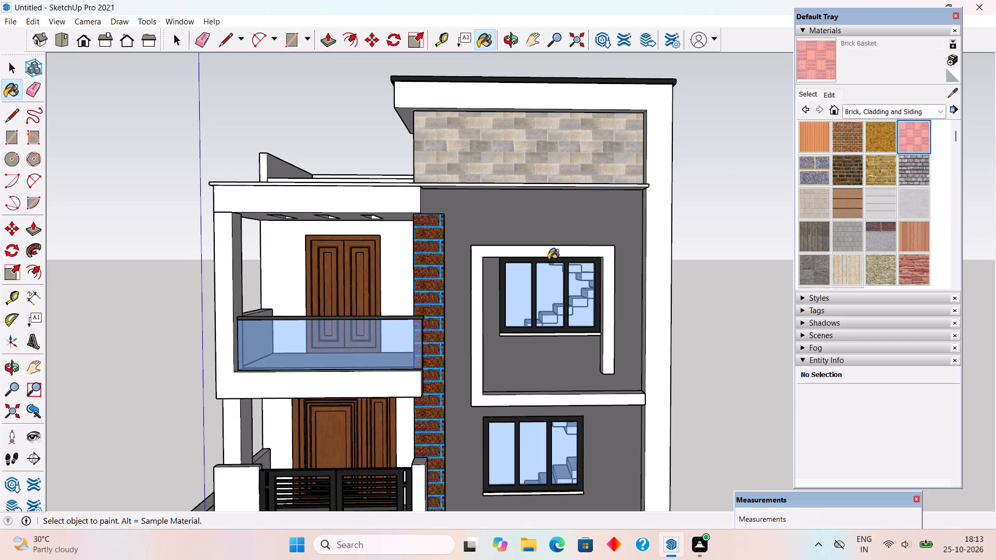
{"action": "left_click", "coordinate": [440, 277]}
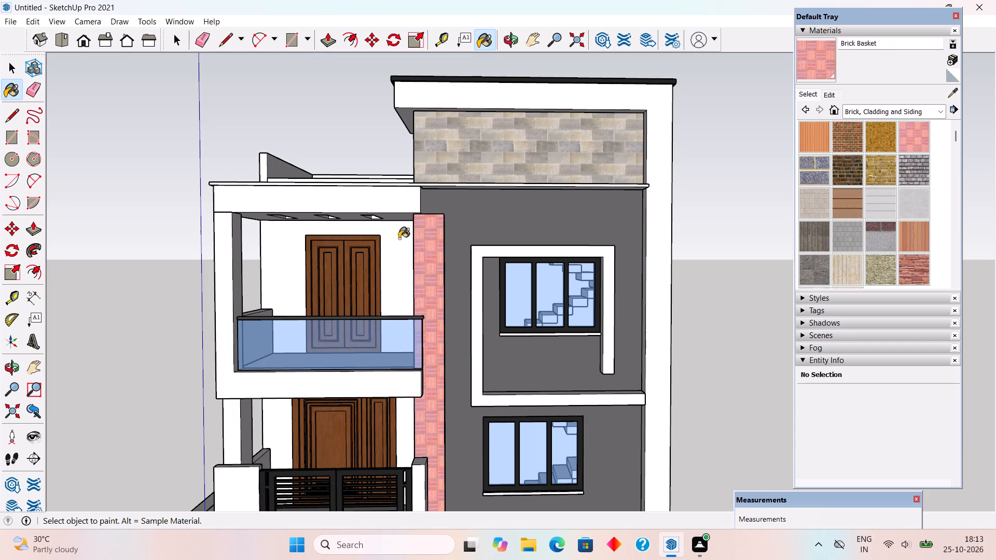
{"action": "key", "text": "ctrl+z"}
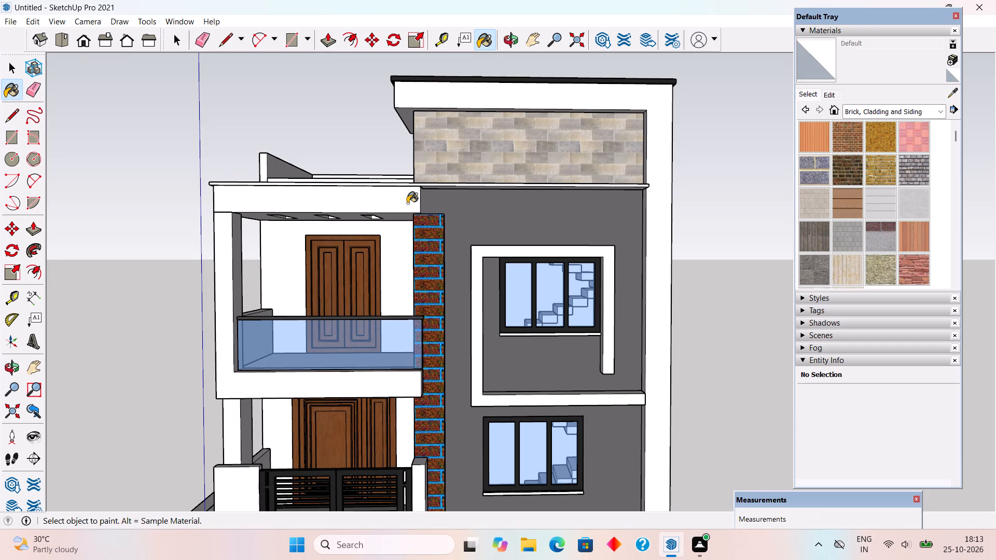
Paint the wall band below the top roof slab with the library's original Brick Colored Blue material.
{"action": "left_click", "coordinate": [818, 164]}
{"action": "left_click", "coordinate": [572, 151]}
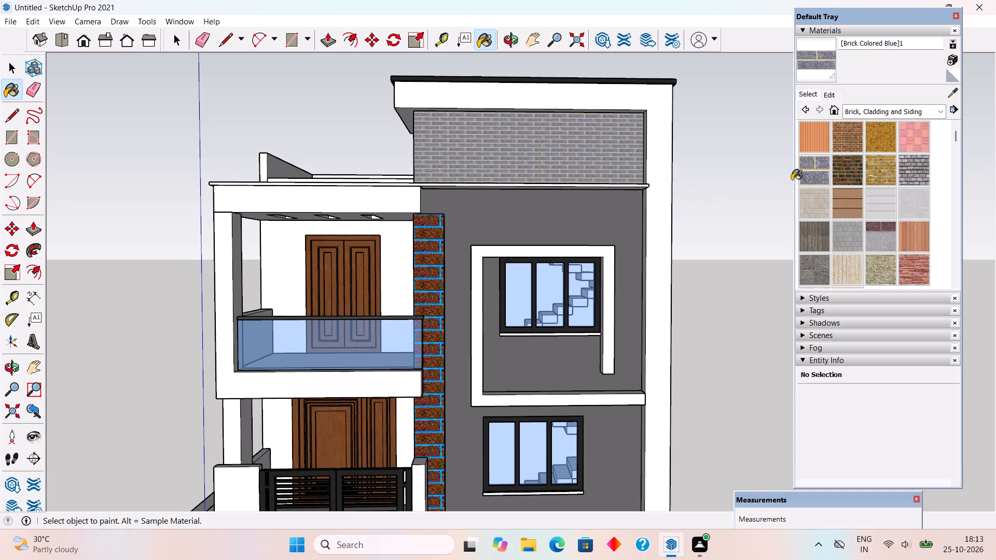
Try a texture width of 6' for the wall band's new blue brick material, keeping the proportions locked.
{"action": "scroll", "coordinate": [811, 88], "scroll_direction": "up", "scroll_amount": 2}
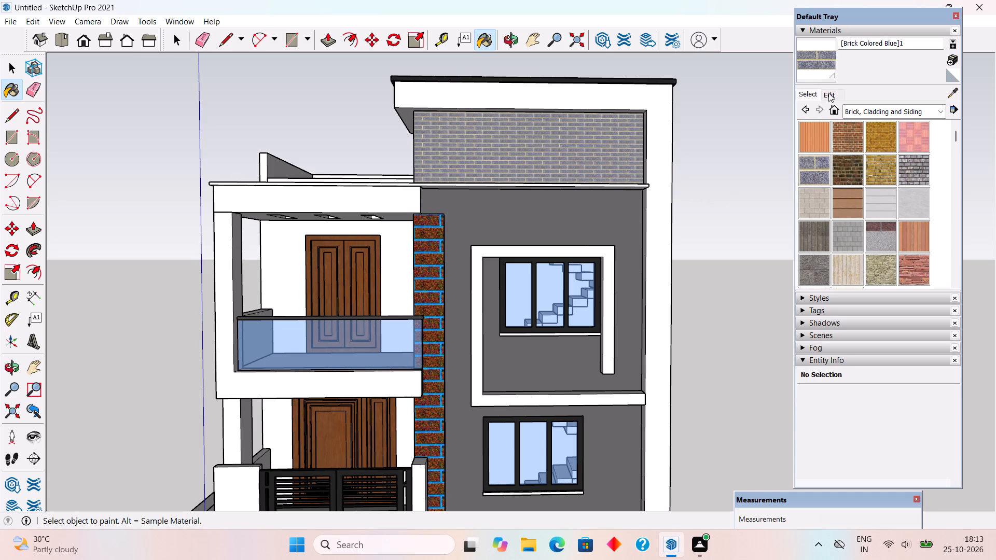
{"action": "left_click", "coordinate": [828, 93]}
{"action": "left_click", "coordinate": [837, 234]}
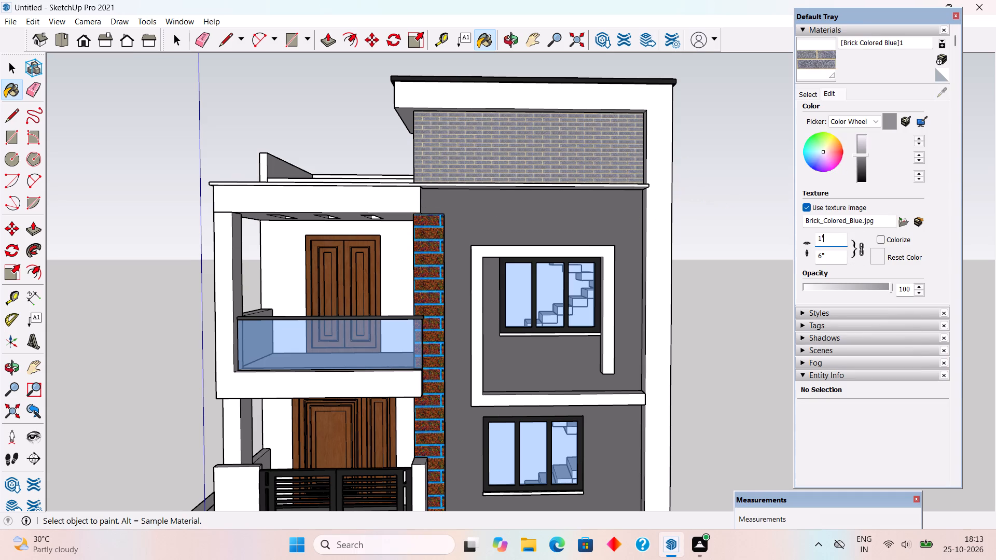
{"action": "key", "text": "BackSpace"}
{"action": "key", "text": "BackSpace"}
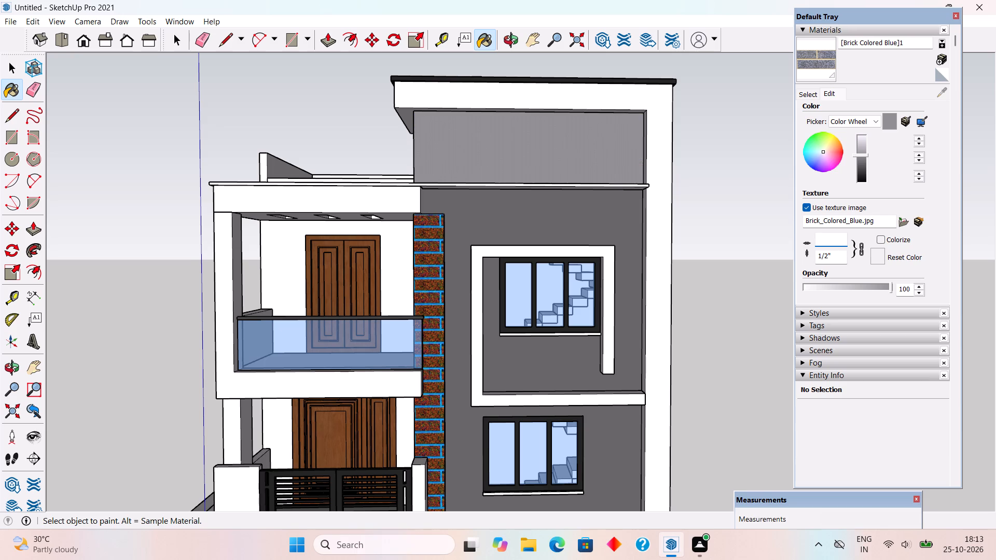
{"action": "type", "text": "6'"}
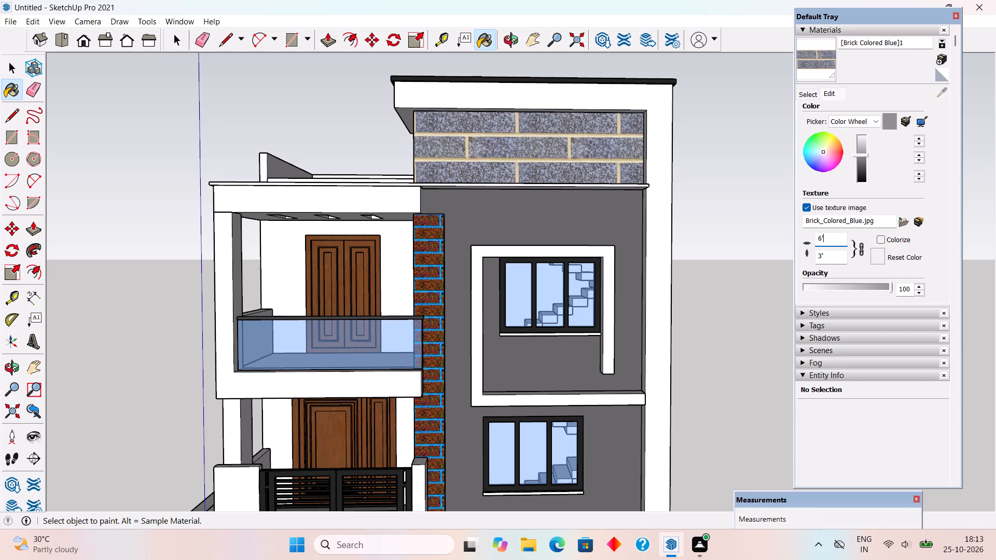
Set the wall band's blue brick texture width to 4' with its proportions locked.
{"action": "scroll", "coordinate": [815, 235], "scroll_direction": "down", "scroll_amount": 5}
{"action": "scroll", "coordinate": [588, 267], "scroll_direction": "down", "scroll_amount": 2}
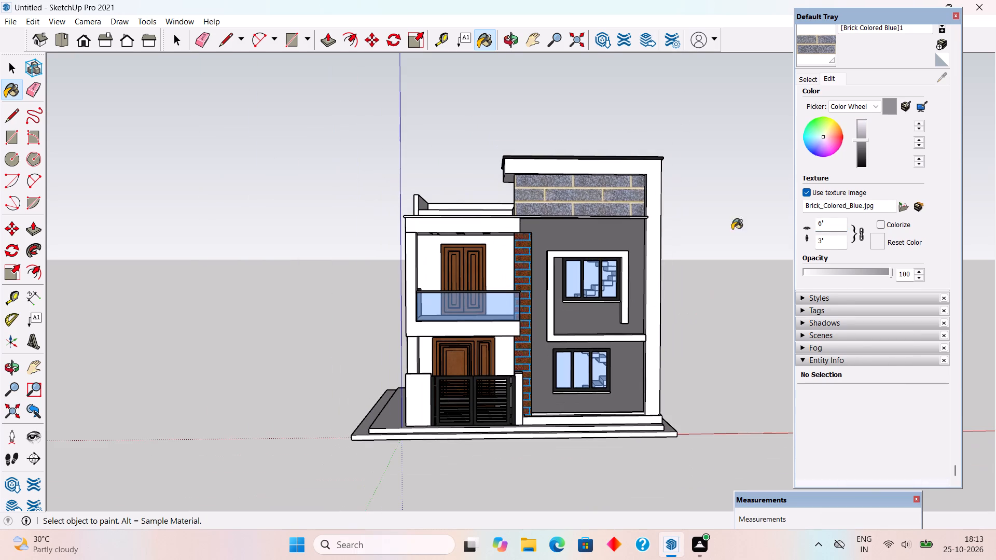
{"action": "left_click", "coordinate": [826, 223]}
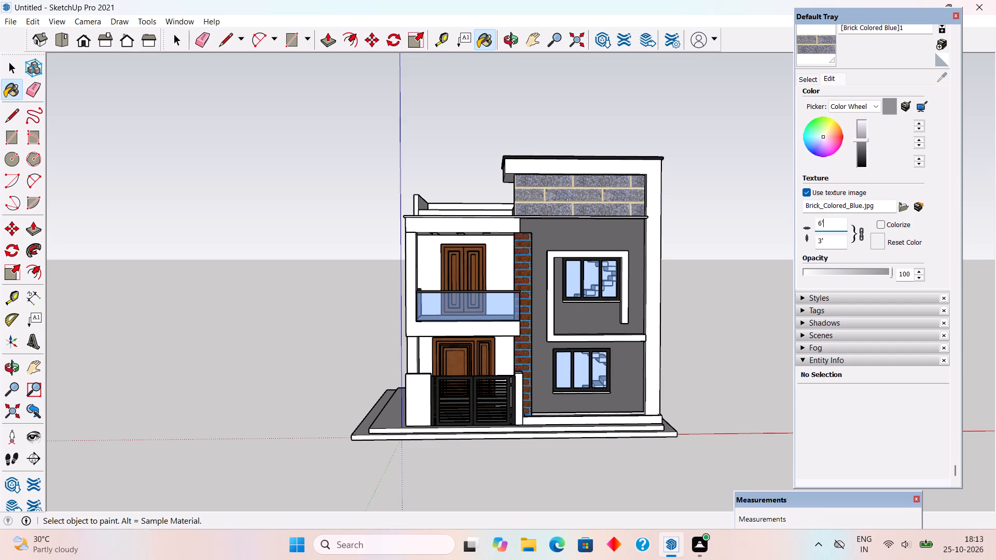
{"action": "key", "text": "BackSpace"}
{"action": "key", "text": "BackSpace"}
{"action": "type", "text": "4'"}
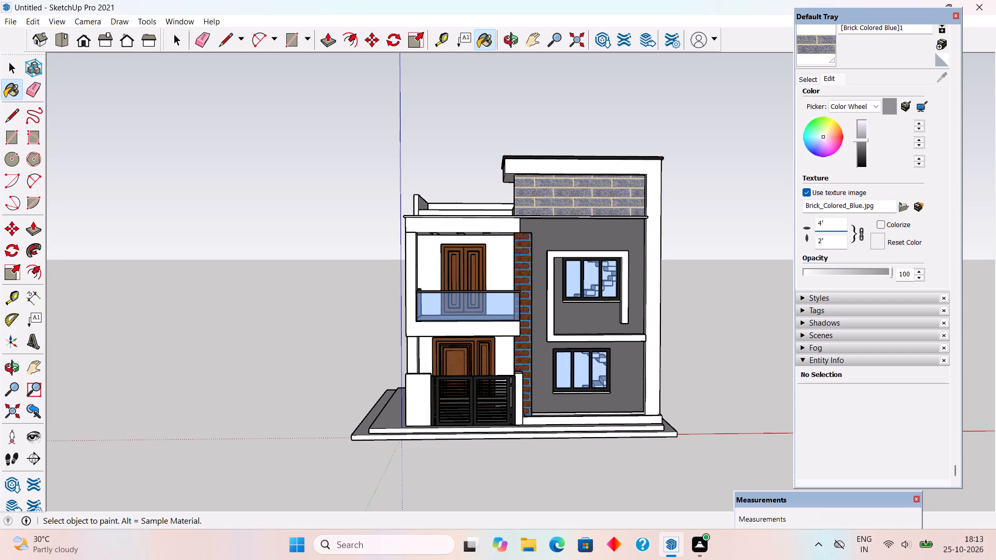
{"action": "left_click", "coordinate": [740, 254]}
{"action": "key", "text": "space"}
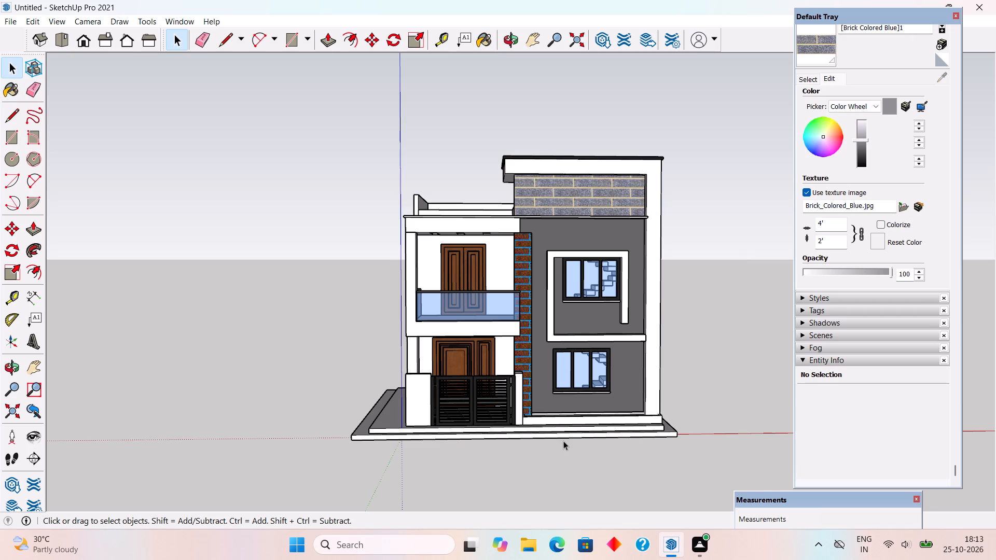
Examine the front facade from low and frontal angles to judge the brick band, brick strip and grey walls together.
{"action": "scroll", "coordinate": [563, 441], "scroll_direction": "up", "scroll_amount": 5}
{"action": "scroll", "coordinate": [557, 446], "scroll_direction": "down", "scroll_amount": 3}
{"action": "middle_click_drag", "start_coordinate": [478, 453], "coordinate": [481, 515]}
{"action": "scroll", "coordinate": [701, 414], "scroll_direction": "up", "scroll_amount": 3}
{"action": "middle_click_drag", "start_coordinate": [683, 432], "coordinate": [675, 397]}
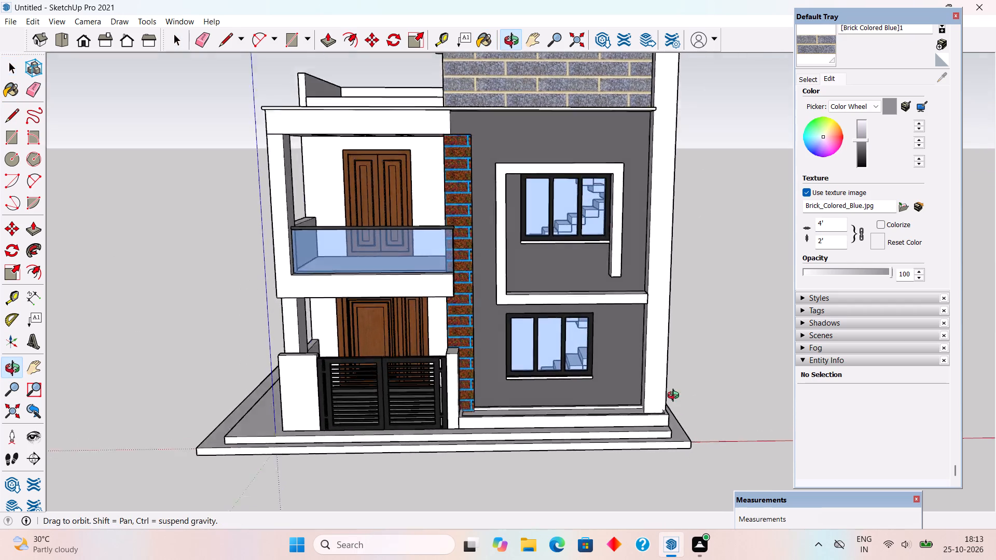
{"action": "middle_click_drag", "start_coordinate": [675, 397], "coordinate": [670, 297]}
{"action": "scroll", "coordinate": [671, 230], "scroll_direction": "up", "scroll_amount": 2}
{"action": "scroll", "coordinate": [668, 288], "scroll_direction": "down", "scroll_amount": 1}
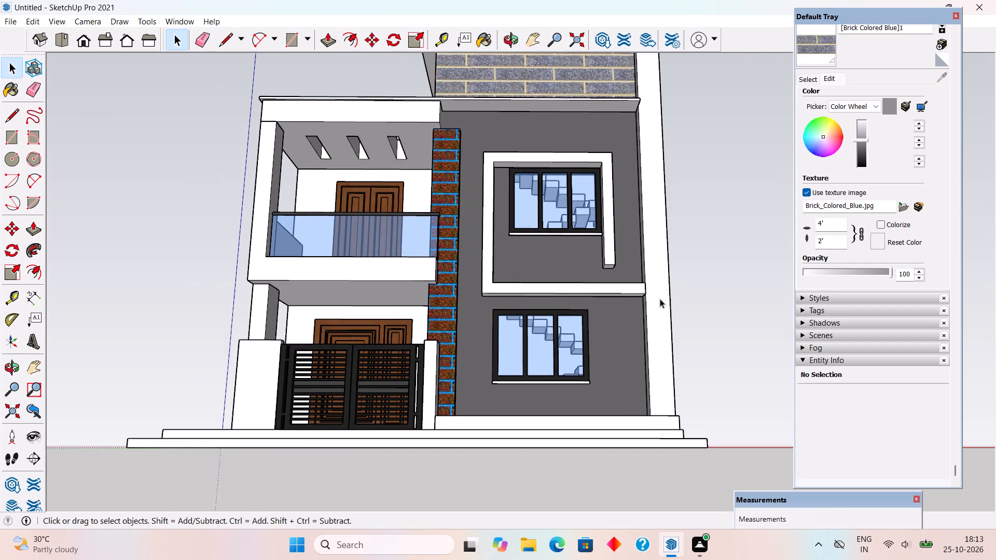
{"action": "middle_click_drag", "start_coordinate": [660, 299], "coordinate": [668, 382]}
{"action": "scroll", "coordinate": [666, 380], "scroll_direction": "down", "scroll_amount": 3}
{"action": "middle_click_drag", "start_coordinate": [627, 263], "coordinate": [618, 235]}
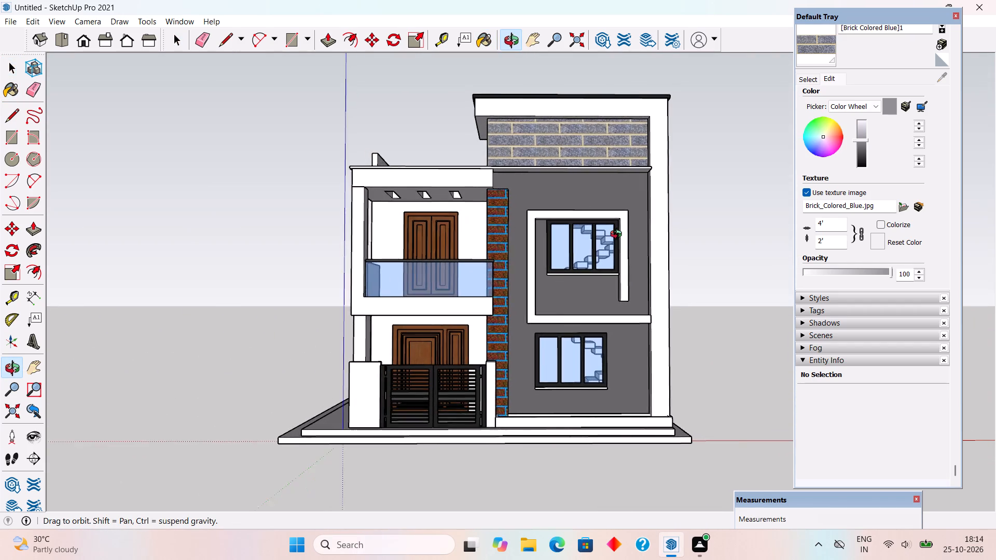
{"action": "middle_click_drag", "start_coordinate": [618, 235], "coordinate": [606, 253]}
{"action": "scroll", "coordinate": [606, 253], "scroll_direction": "down", "scroll_amount": 1}
{"action": "middle_click_drag", "start_coordinate": [610, 258], "coordinate": [614, 263]}
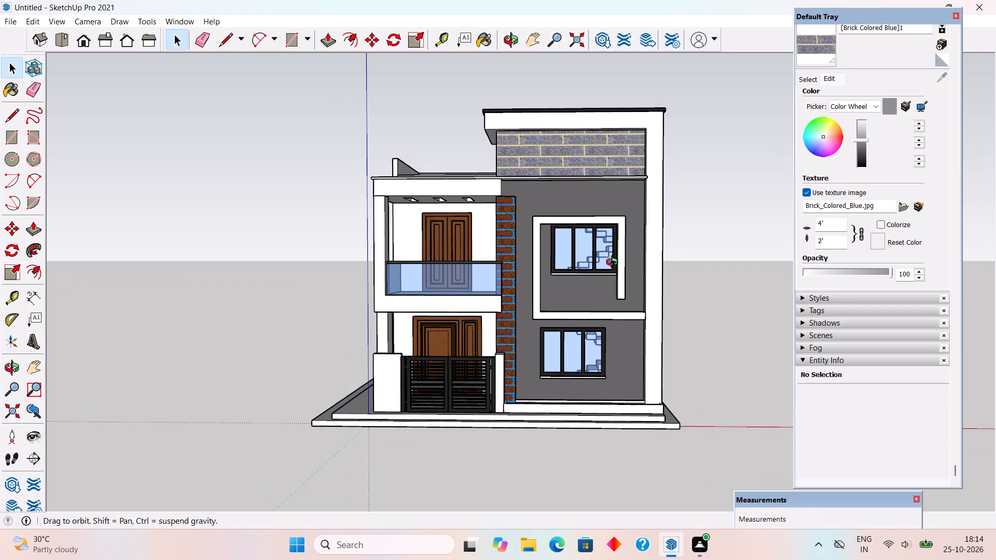
{"action": "middle_click_drag", "start_coordinate": [614, 263], "coordinate": [645, 276]}
{"action": "scroll", "coordinate": [646, 277], "scroll_direction": "up", "scroll_amount": 2}
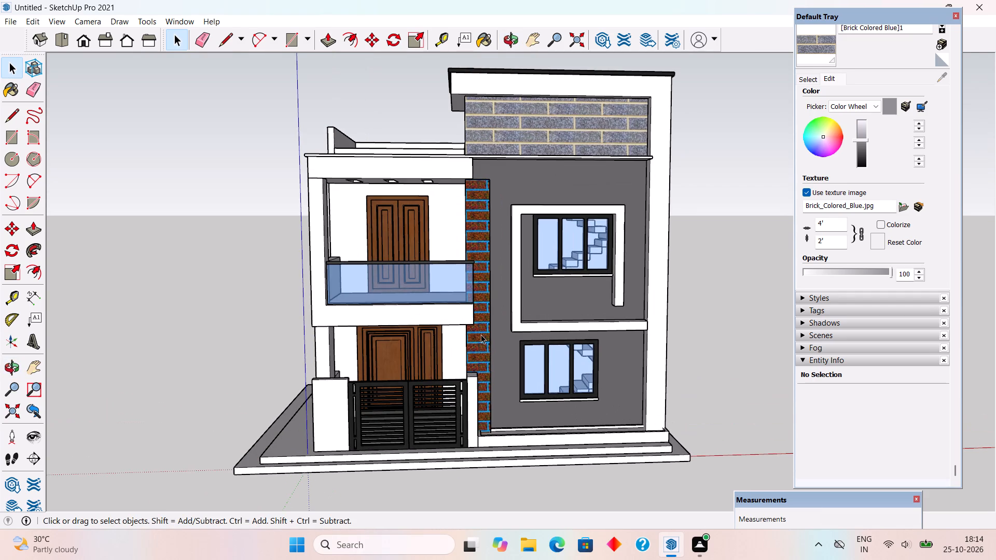
Paint the ground-floor entrance door's frame group with the library's Wood Veneer 01 material.
{"action": "middle_click_drag", "start_coordinate": [480, 334], "coordinate": [474, 305]}
{"action": "scroll", "coordinate": [467, 330], "scroll_direction": "up", "scroll_amount": 2}
{"action": "scroll", "coordinate": [425, 342], "scroll_direction": "up", "scroll_amount": 3}
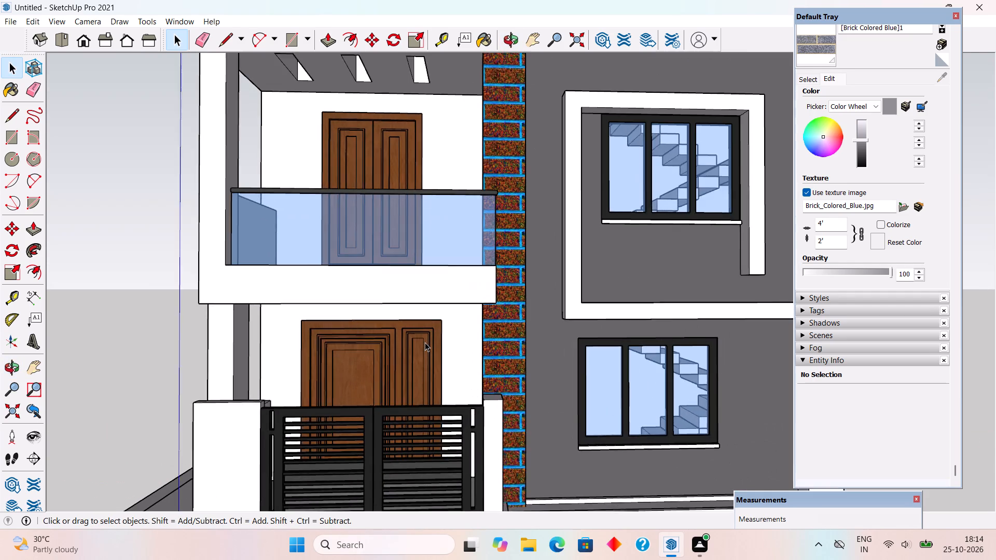
{"action": "scroll", "coordinate": [425, 342], "scroll_direction": "up", "scroll_amount": 1}
{"action": "middle_click_drag", "start_coordinate": [419, 367], "coordinate": [423, 394]}
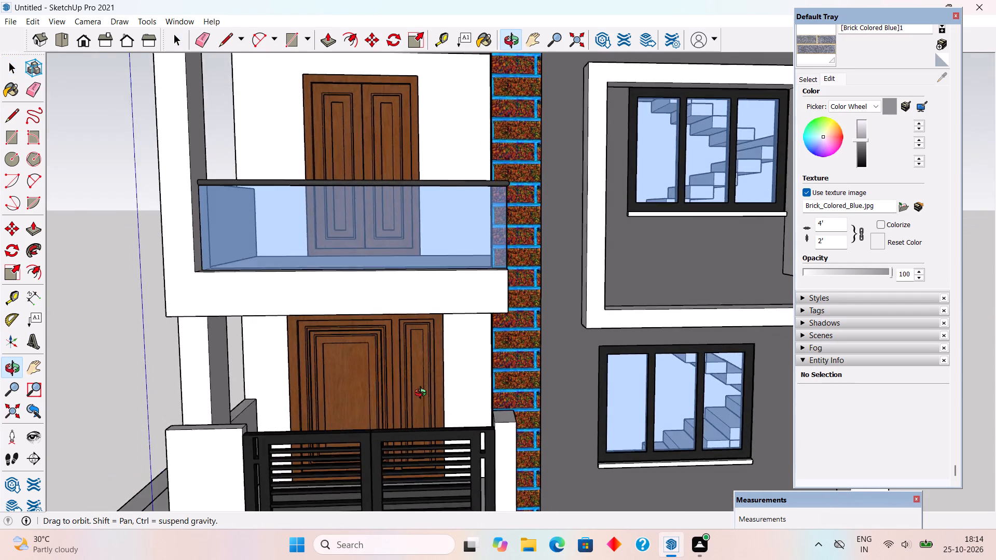
{"action": "middle_click_drag", "start_coordinate": [423, 394], "coordinate": [496, 393]}
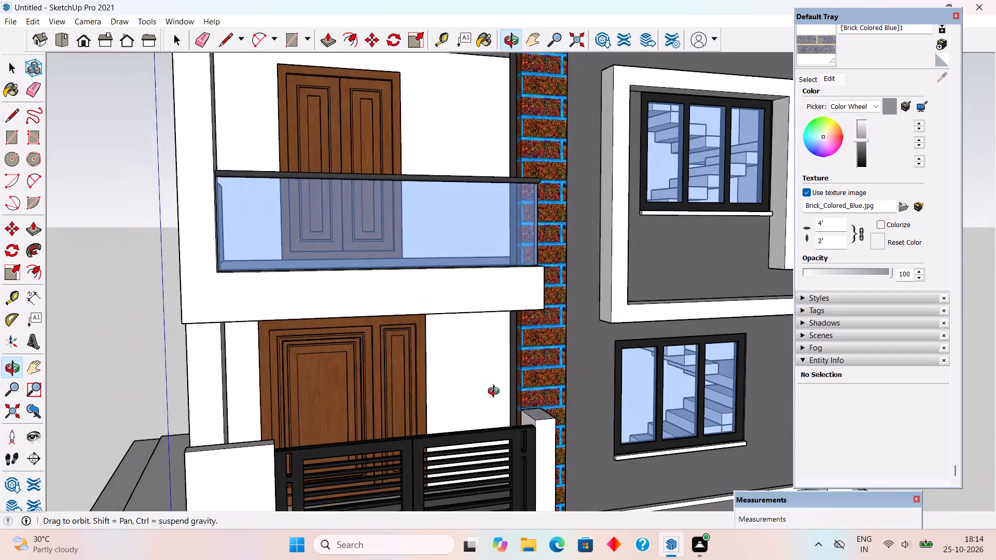
{"action": "middle_click_drag", "start_coordinate": [496, 393], "coordinate": [496, 393]}
{"action": "scroll", "coordinate": [496, 393], "scroll_direction": "up", "scroll_amount": 1}
{"action": "scroll", "coordinate": [377, 361], "scroll_direction": "up", "scroll_amount": 7}
{"action": "left_click", "coordinate": [353, 329]}
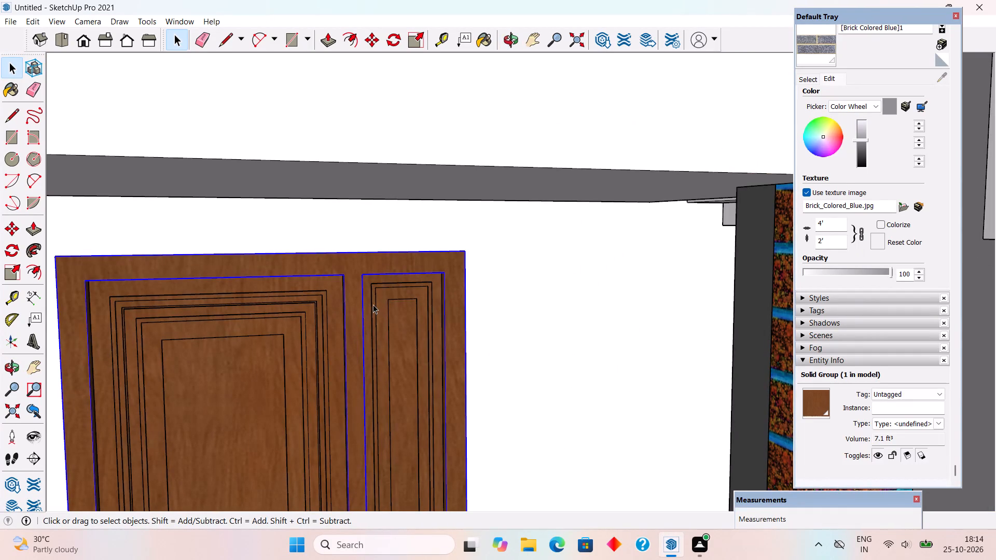
{"action": "left_click", "coordinate": [811, 78]}
{"action": "left_click", "coordinate": [851, 109]}
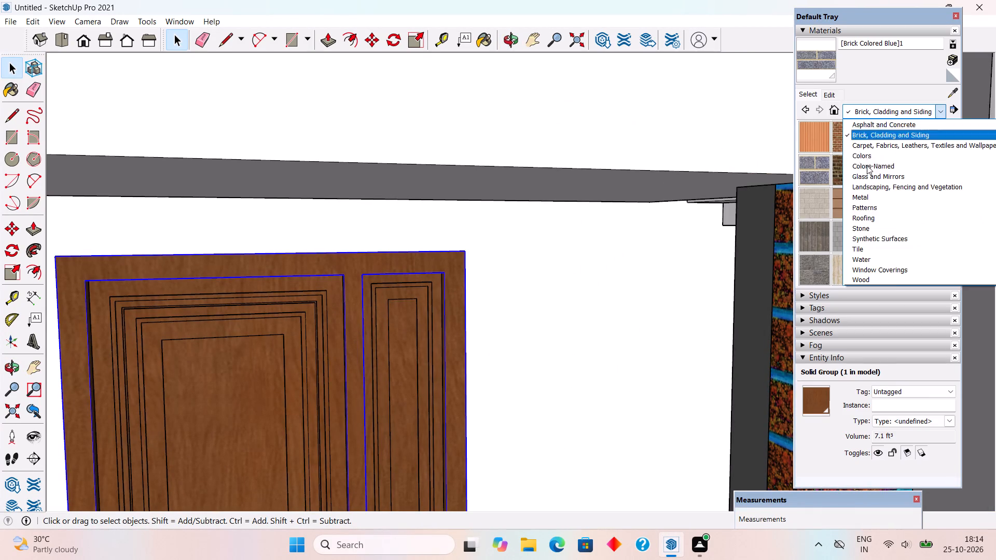
{"action": "left_click", "coordinate": [891, 277]}
{"action": "left_click", "coordinate": [888, 195]}
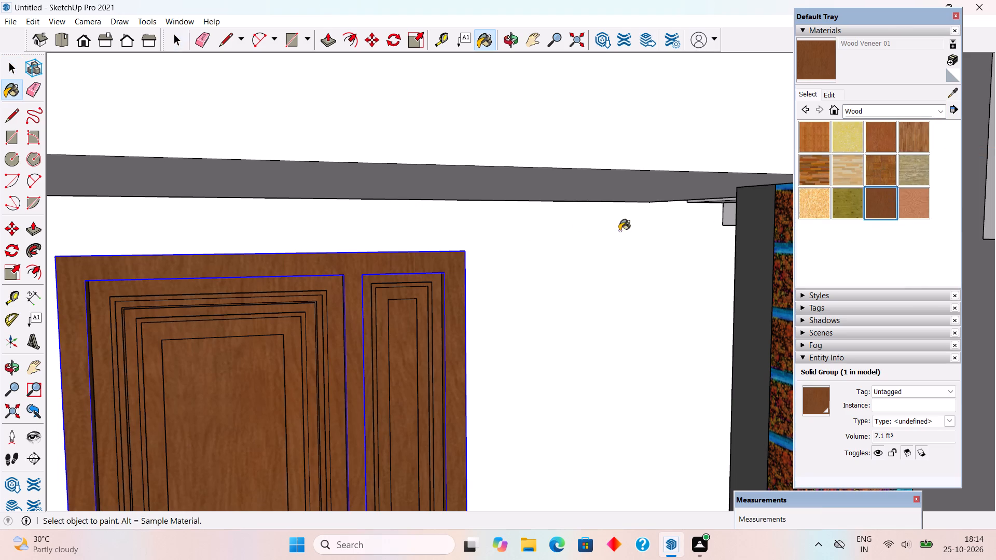
{"action": "left_click", "coordinate": [356, 270]}
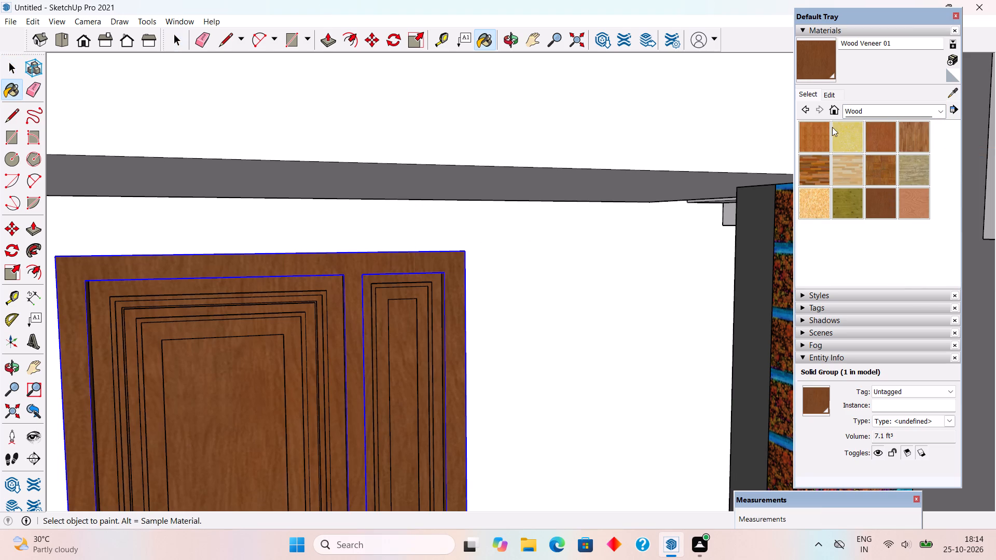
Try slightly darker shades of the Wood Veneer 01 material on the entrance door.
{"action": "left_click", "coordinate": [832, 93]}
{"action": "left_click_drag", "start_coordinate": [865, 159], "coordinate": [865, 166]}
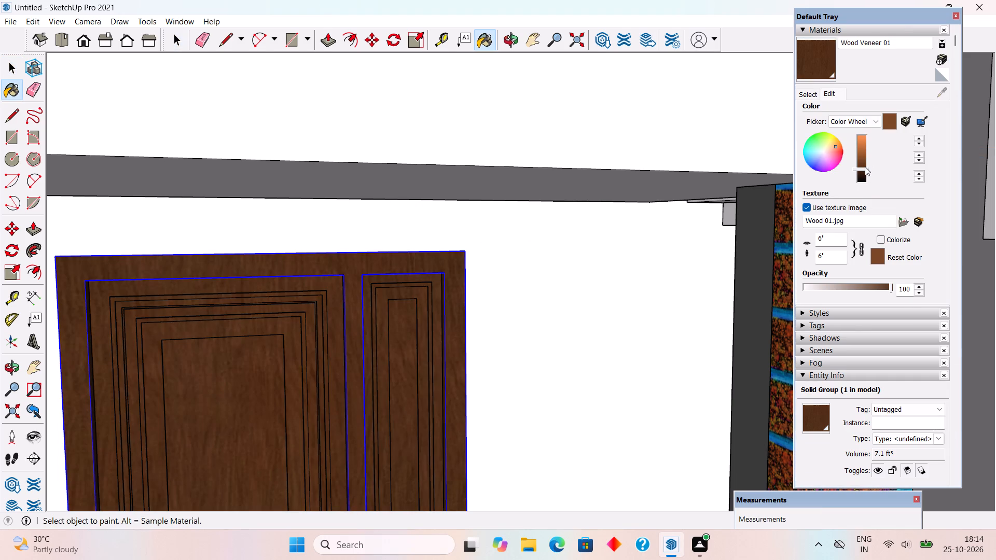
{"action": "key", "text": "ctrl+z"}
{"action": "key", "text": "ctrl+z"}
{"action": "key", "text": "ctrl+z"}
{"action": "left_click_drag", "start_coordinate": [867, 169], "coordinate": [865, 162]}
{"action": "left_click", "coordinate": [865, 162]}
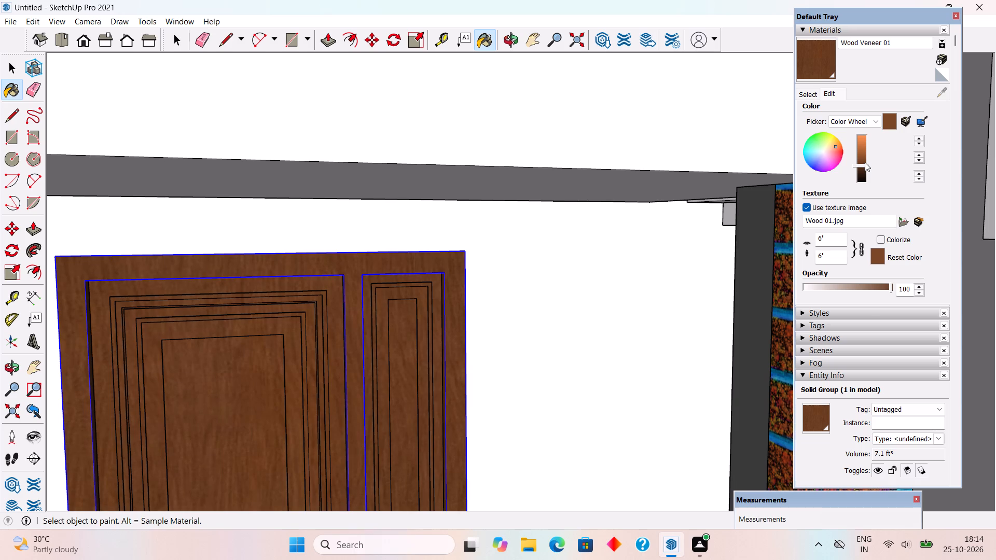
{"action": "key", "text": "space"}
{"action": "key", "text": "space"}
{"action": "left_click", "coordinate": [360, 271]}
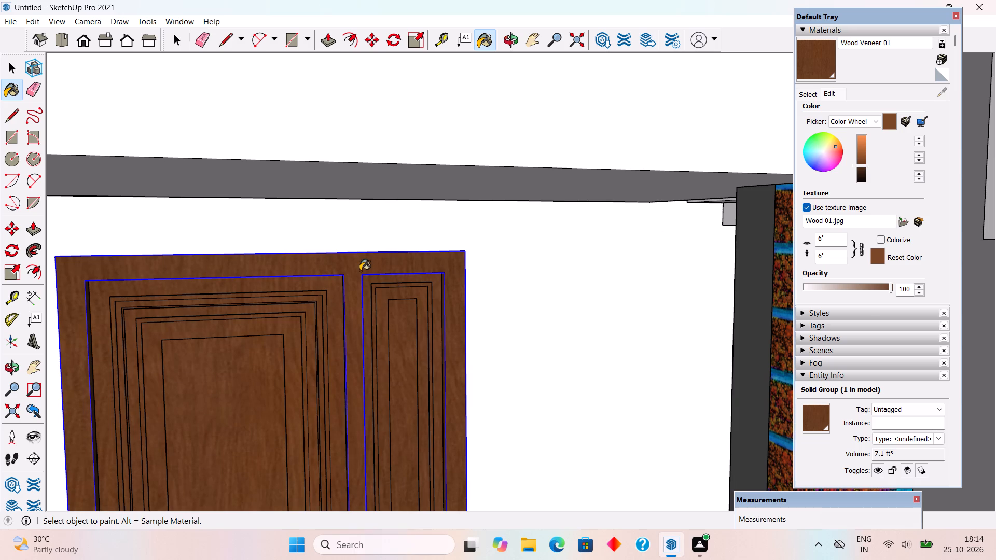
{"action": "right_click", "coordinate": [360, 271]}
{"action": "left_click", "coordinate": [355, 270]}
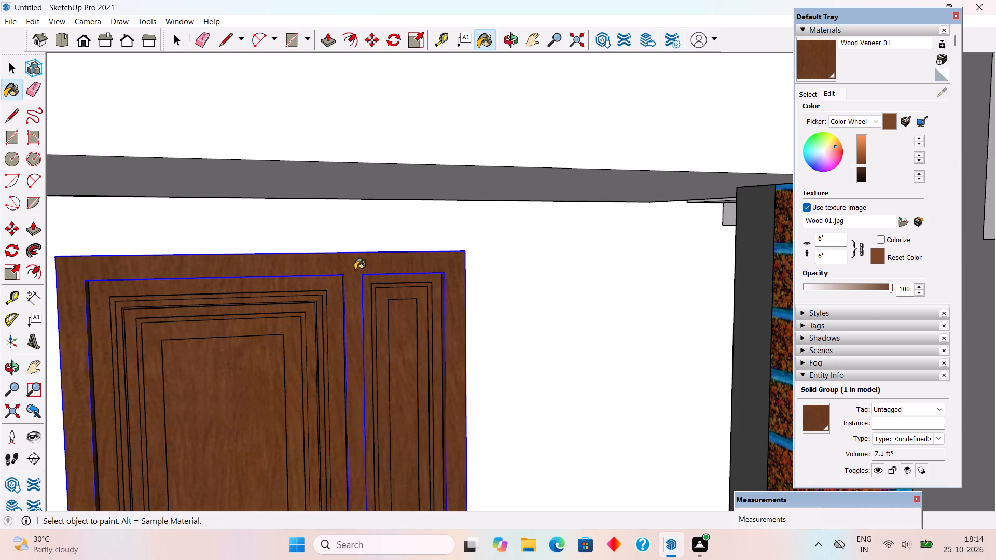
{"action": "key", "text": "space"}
Inside the entrance door's frame group, darken the Wood Veneer 01 material to a deep brown.
{"action": "triple_click", "coordinate": [355, 270]}
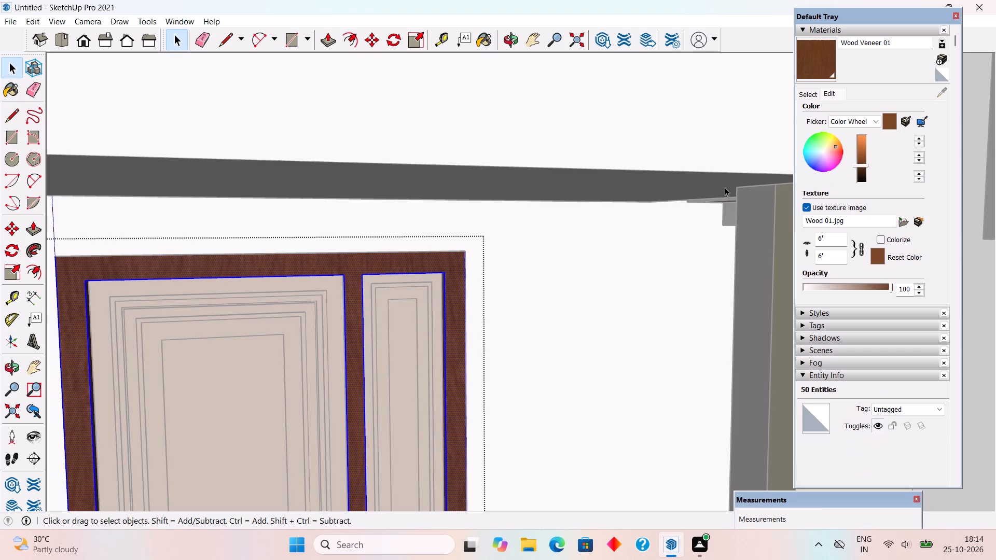
{"action": "left_click", "coordinate": [404, 256]}
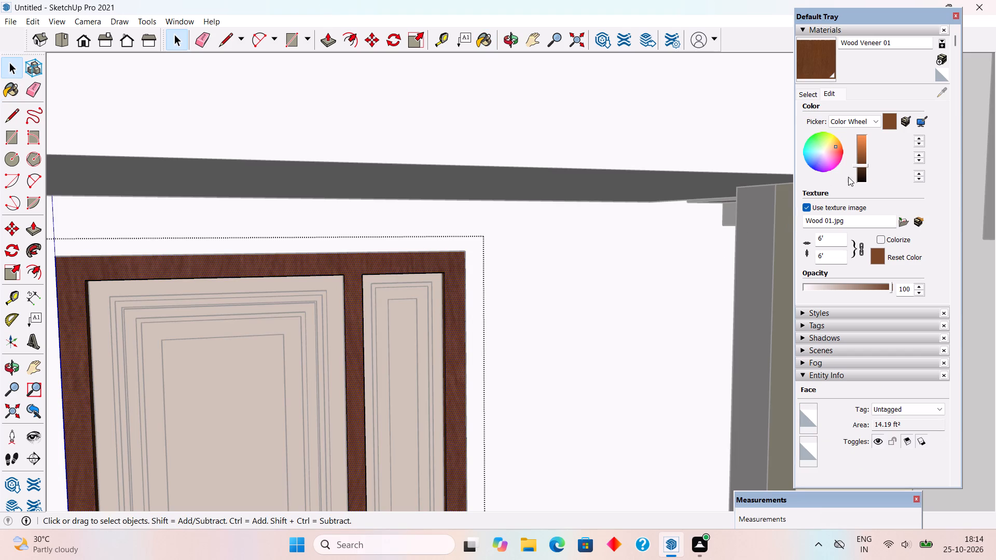
{"action": "left_click_drag", "start_coordinate": [861, 166], "coordinate": [865, 185]}
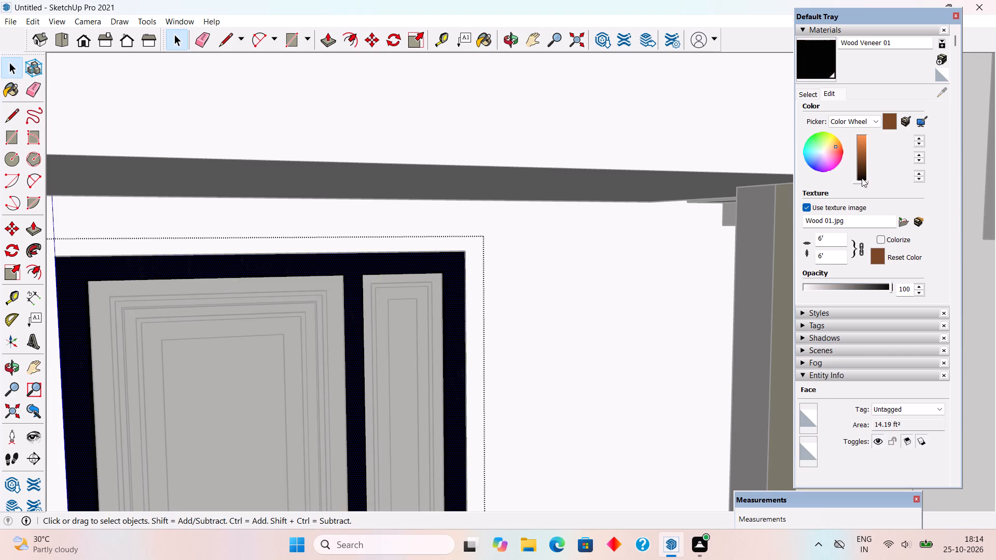
{"action": "left_click_drag", "start_coordinate": [857, 181], "coordinate": [859, 167]}
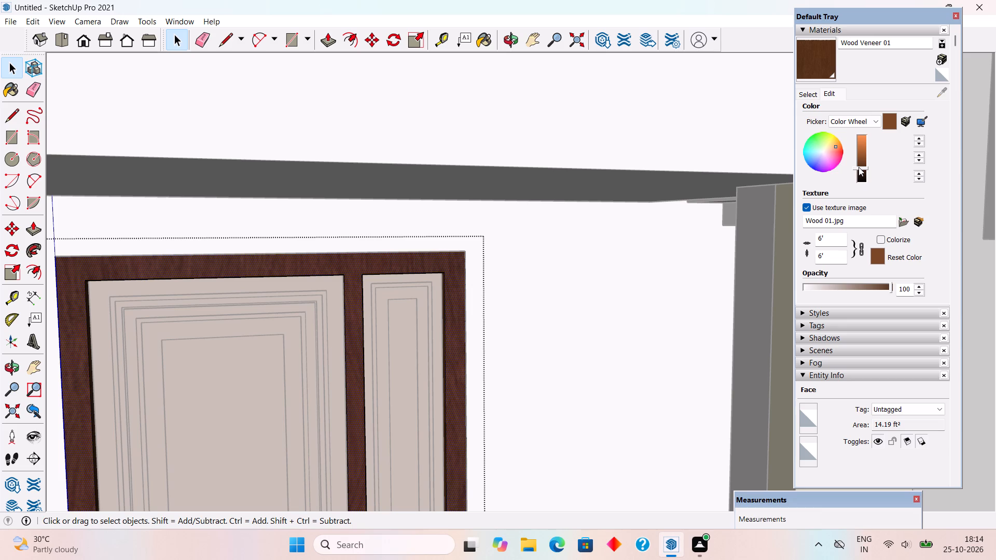
{"action": "key", "text": "space"}
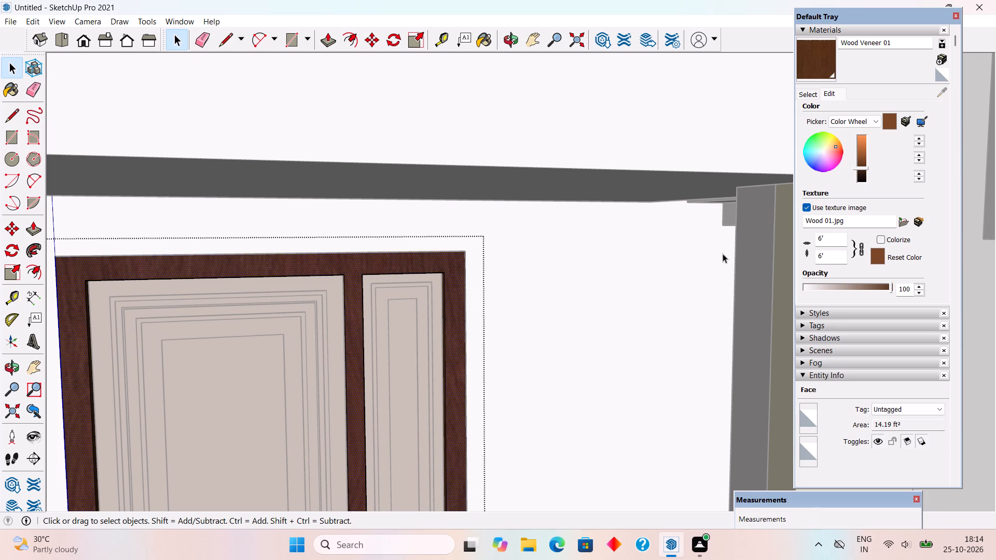
{"action": "left_click", "coordinate": [723, 254]}
Examine the front facade from near and far angles to judge the wooden doors against the walls and brick.
{"action": "scroll", "coordinate": [588, 295], "scroll_direction": "down", "scroll_amount": 3}
{"action": "middle_click_drag", "start_coordinate": [523, 305], "coordinate": [398, 292]}
{"action": "scroll", "coordinate": [398, 292], "scroll_direction": "down", "scroll_amount": 6}
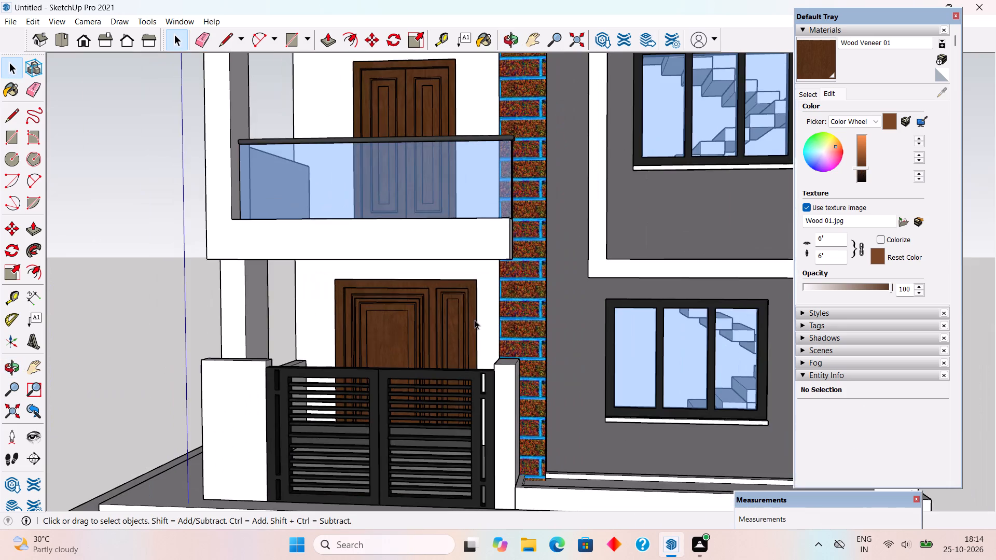
{"action": "middle_click_drag", "start_coordinate": [476, 323], "coordinate": [549, 351]}
{"action": "scroll", "coordinate": [481, 327], "scroll_direction": "up", "scroll_amount": 1}
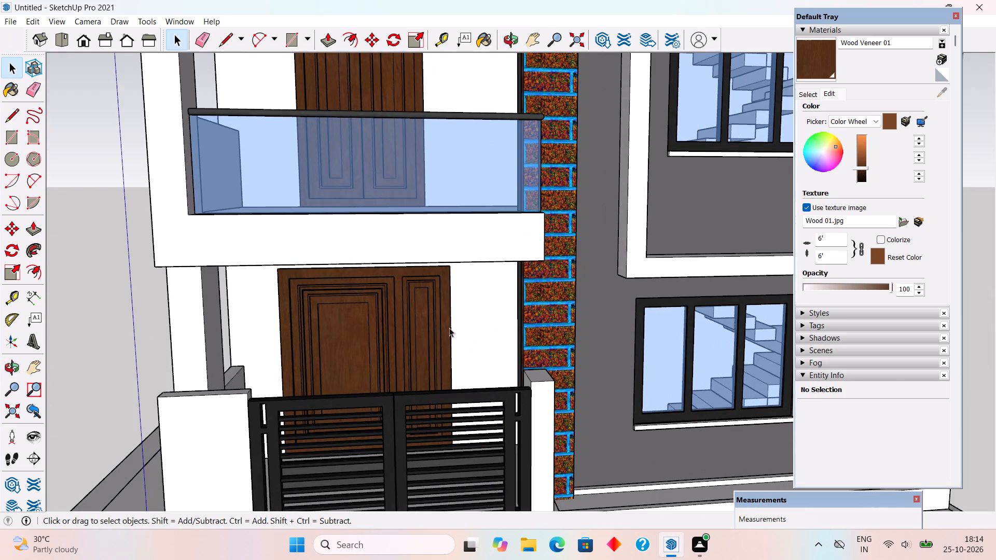
{"action": "scroll", "coordinate": [444, 328], "scroll_direction": "down", "scroll_amount": 2}
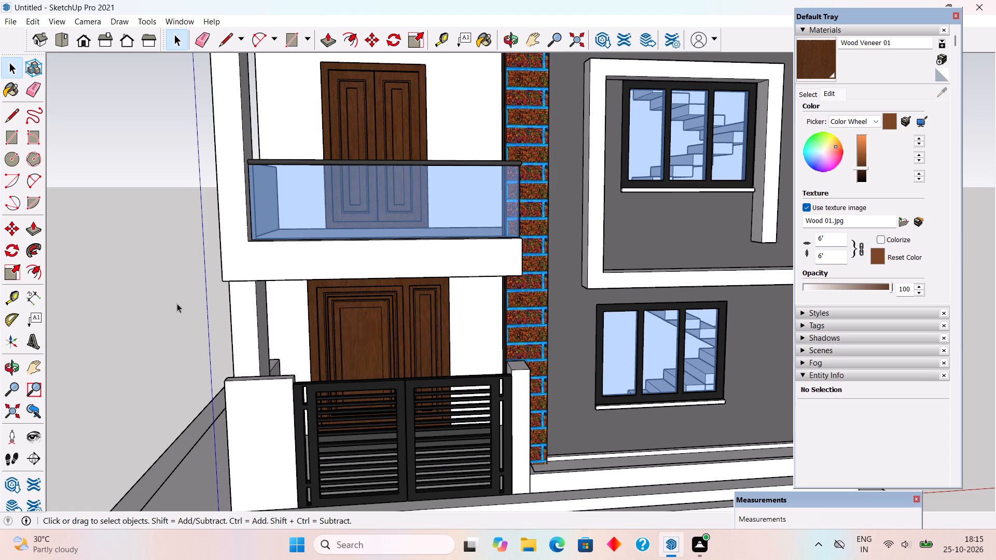
{"action": "scroll", "coordinate": [177, 303], "scroll_direction": "down", "scroll_amount": 4}
{"action": "middle_click_drag", "start_coordinate": [301, 300], "coordinate": [308, 273]}
{"action": "scroll", "coordinate": [308, 273], "scroll_direction": "down", "scroll_amount": 3}
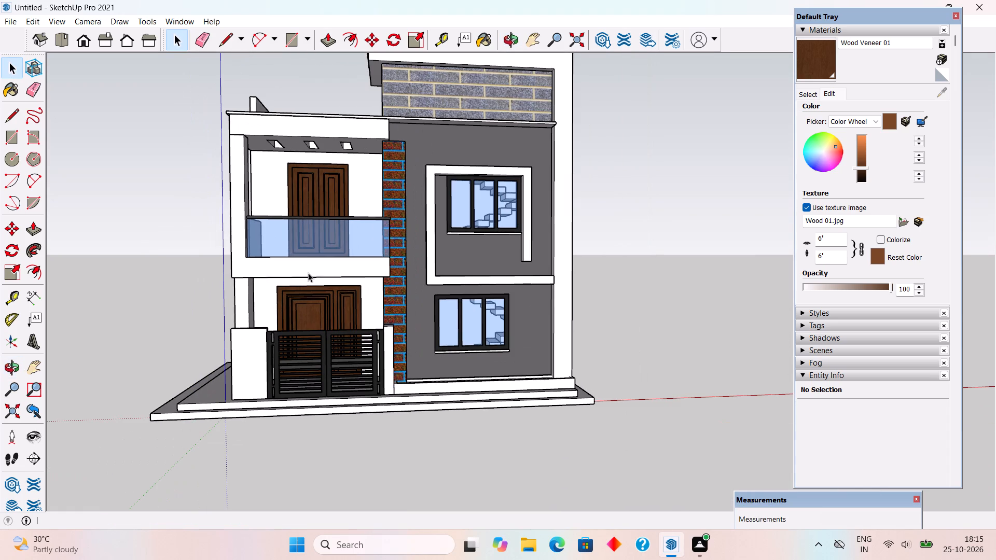
{"action": "middle_click_drag", "start_coordinate": [321, 255], "coordinate": [329, 296]}
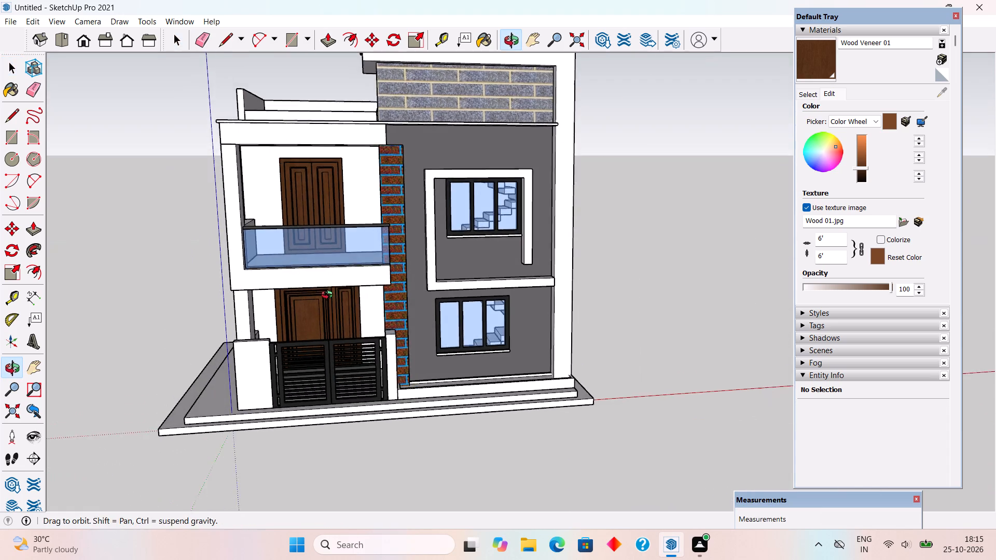
{"action": "middle_click_drag", "start_coordinate": [329, 296], "coordinate": [329, 297]}
{"action": "scroll", "coordinate": [334, 303], "scroll_direction": "up", "scroll_amount": 4}
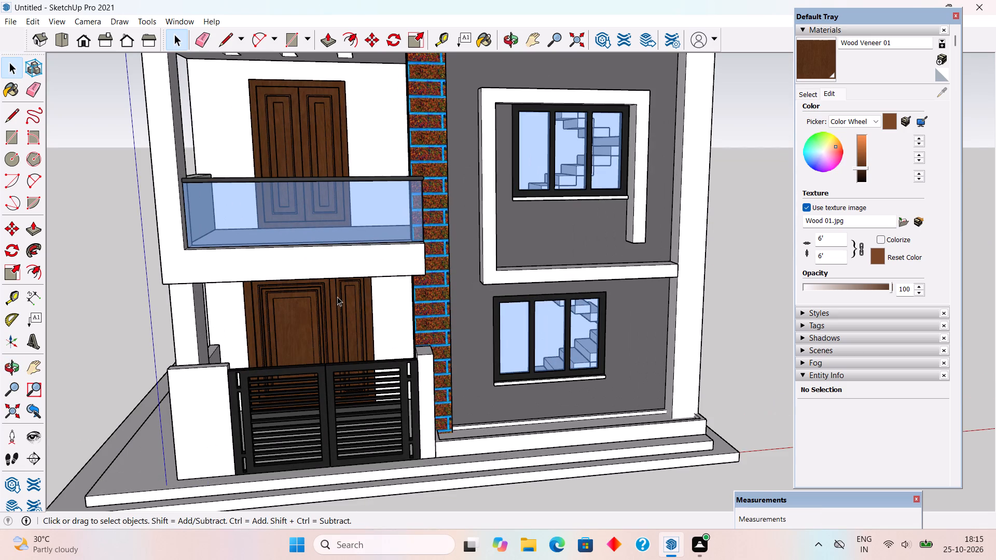
{"action": "scroll", "coordinate": [337, 297], "scroll_direction": "down", "scroll_amount": 3}
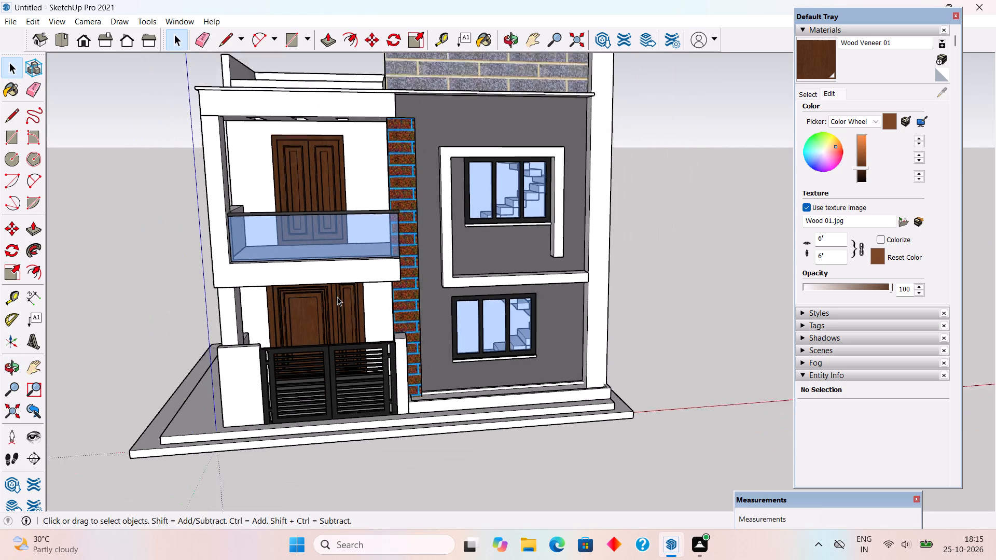
{"action": "scroll", "coordinate": [337, 297], "scroll_direction": "down", "scroll_amount": 3}
{"action": "middle_click_drag", "start_coordinate": [358, 323], "coordinate": [323, 295]}
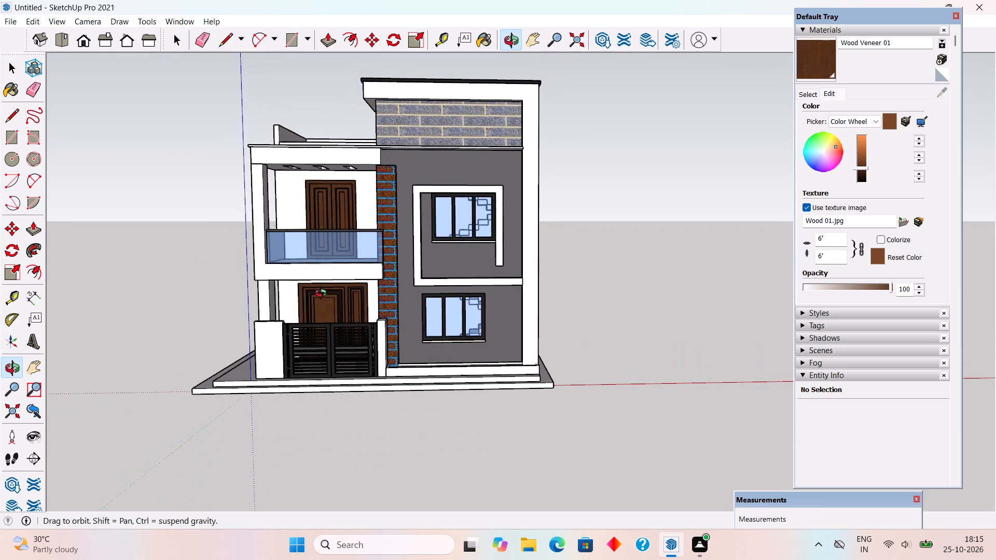
{"action": "middle_click_drag", "start_coordinate": [323, 295], "coordinate": [321, 312]}
Paint the front face of the vertical brick strip beside the doors with the library's Cinder Block material.
{"action": "scroll", "coordinate": [331, 300], "scroll_direction": "up", "scroll_amount": 1}
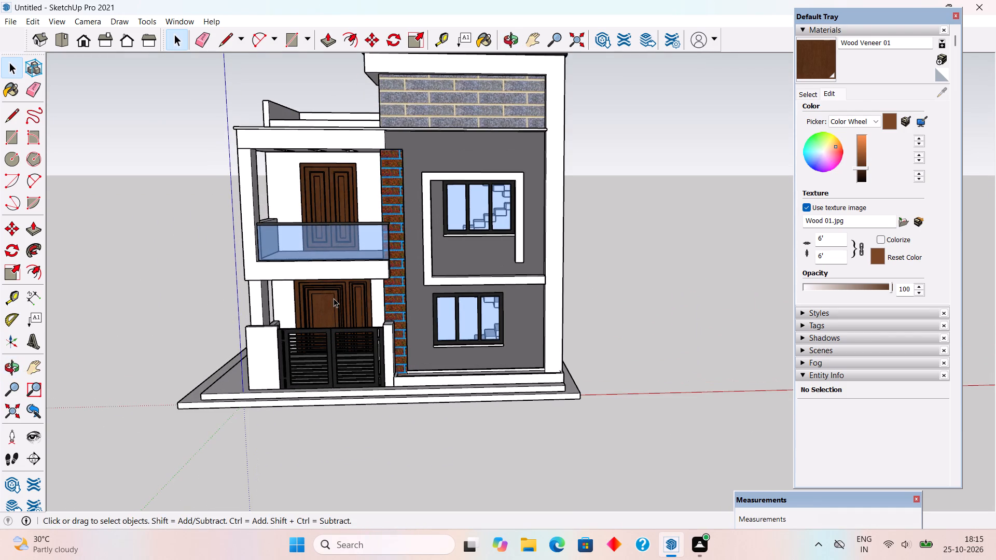
{"action": "scroll", "coordinate": [334, 298], "scroll_direction": "up", "scroll_amount": 1}
{"action": "scroll", "coordinate": [416, 264], "scroll_direction": "up", "scroll_amount": 15}
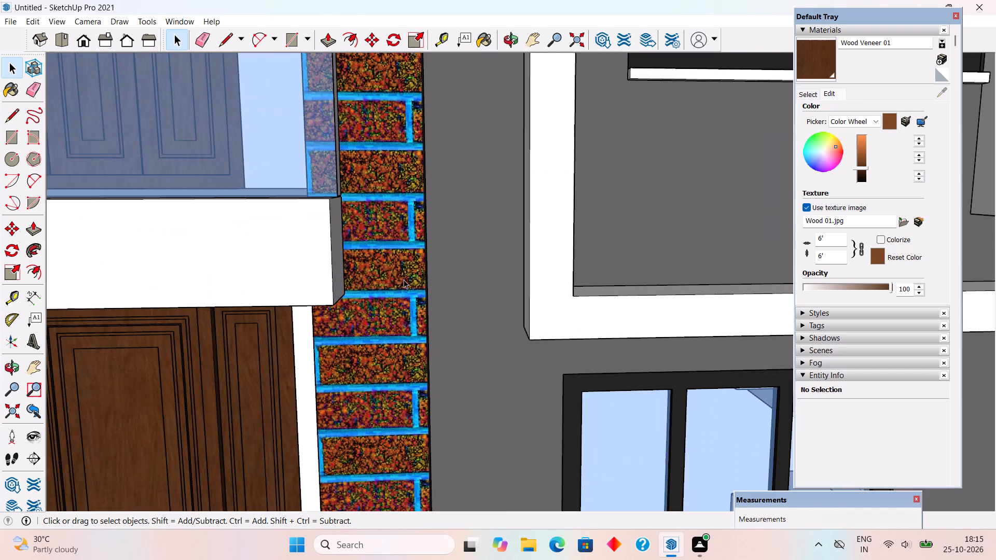
{"action": "triple_click", "coordinate": [405, 284]}
{"action": "scroll", "coordinate": [406, 307], "scroll_direction": "up", "scroll_amount": 11}
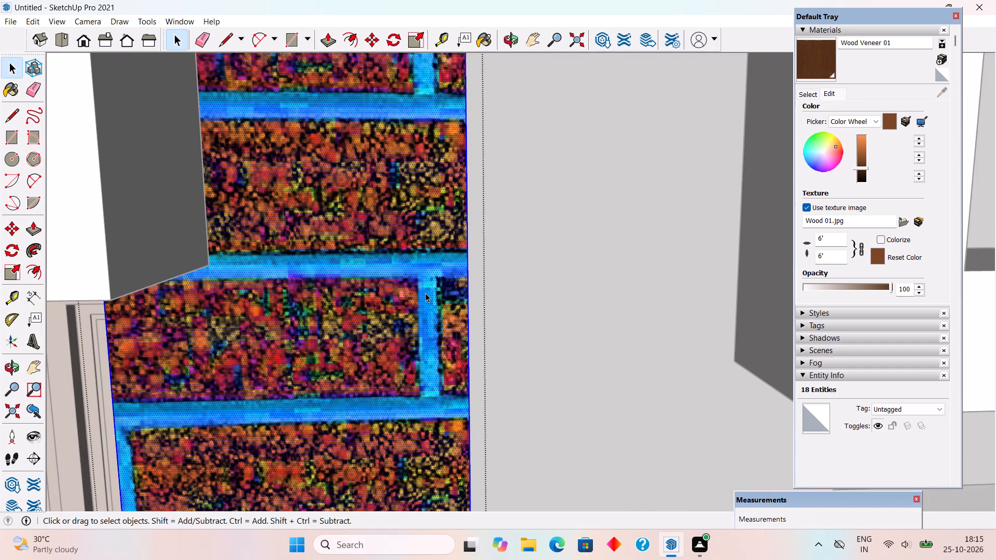
{"action": "left_click", "coordinate": [425, 293]}
{"action": "scroll", "coordinate": [425, 293], "scroll_direction": "down", "scroll_amount": 14}
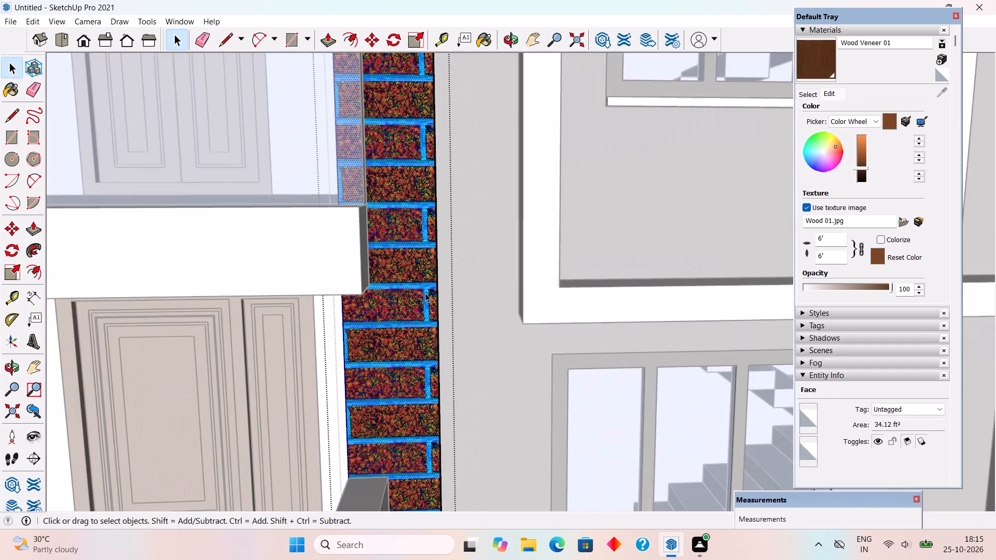
{"action": "left_click", "coordinate": [810, 91]}
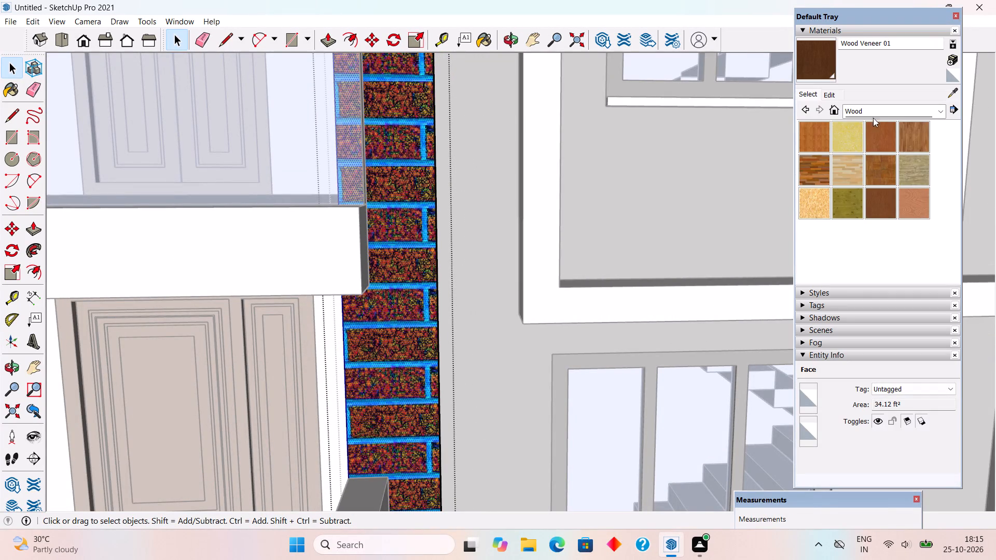
{"action": "left_click", "coordinate": [873, 108]}
{"action": "left_click", "coordinate": [873, 134]}
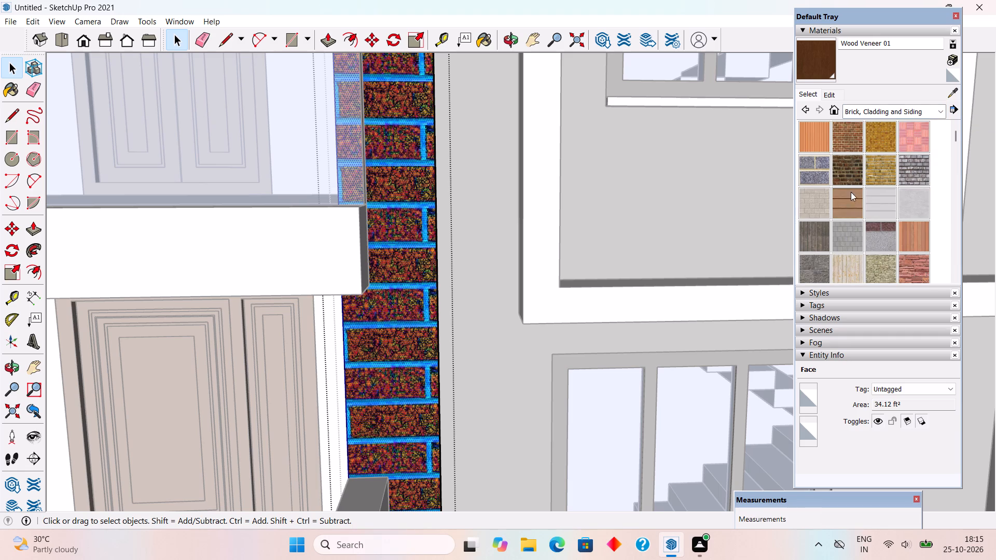
{"action": "scroll", "coordinate": [839, 211], "scroll_direction": "up", "scroll_amount": 3}
{"action": "left_click", "coordinate": [821, 200]}
{"action": "left_click", "coordinate": [414, 276]}
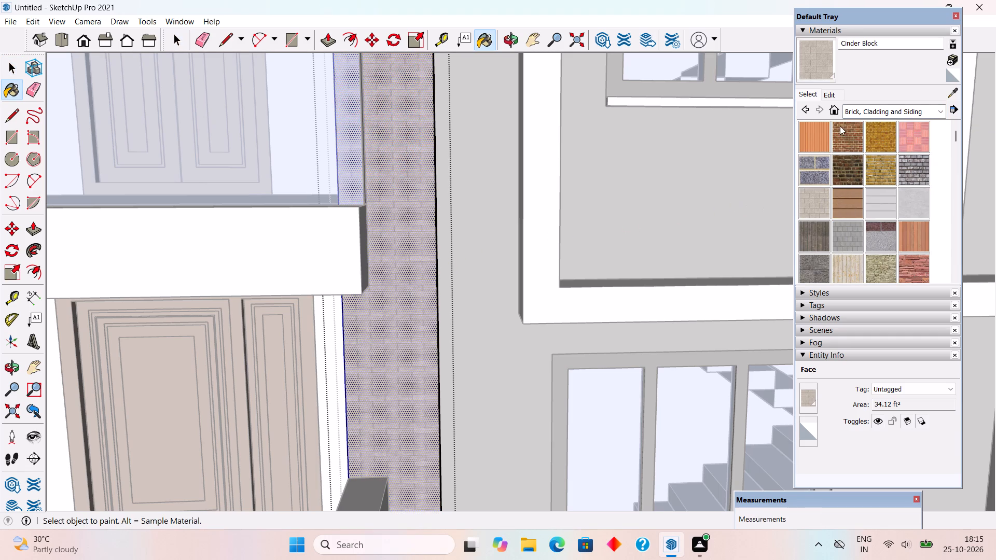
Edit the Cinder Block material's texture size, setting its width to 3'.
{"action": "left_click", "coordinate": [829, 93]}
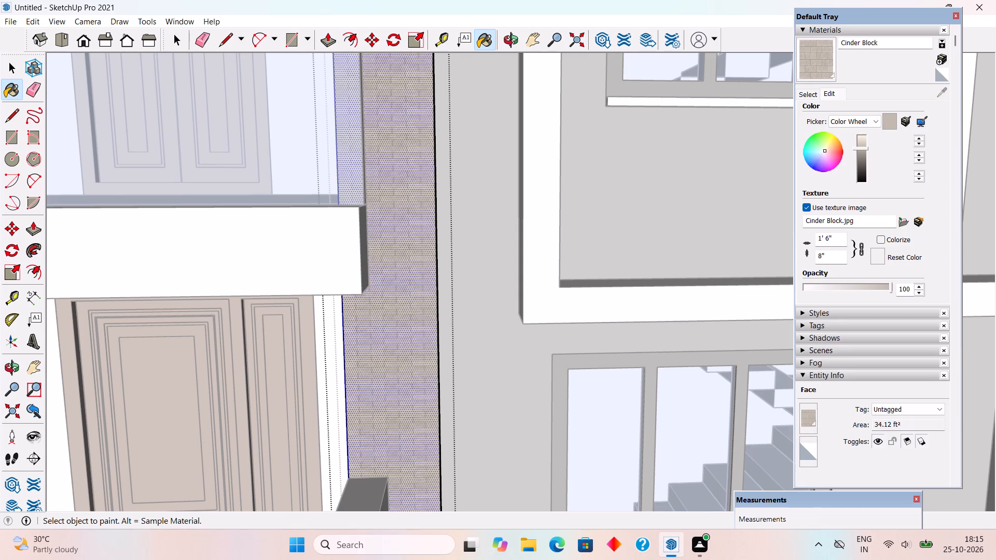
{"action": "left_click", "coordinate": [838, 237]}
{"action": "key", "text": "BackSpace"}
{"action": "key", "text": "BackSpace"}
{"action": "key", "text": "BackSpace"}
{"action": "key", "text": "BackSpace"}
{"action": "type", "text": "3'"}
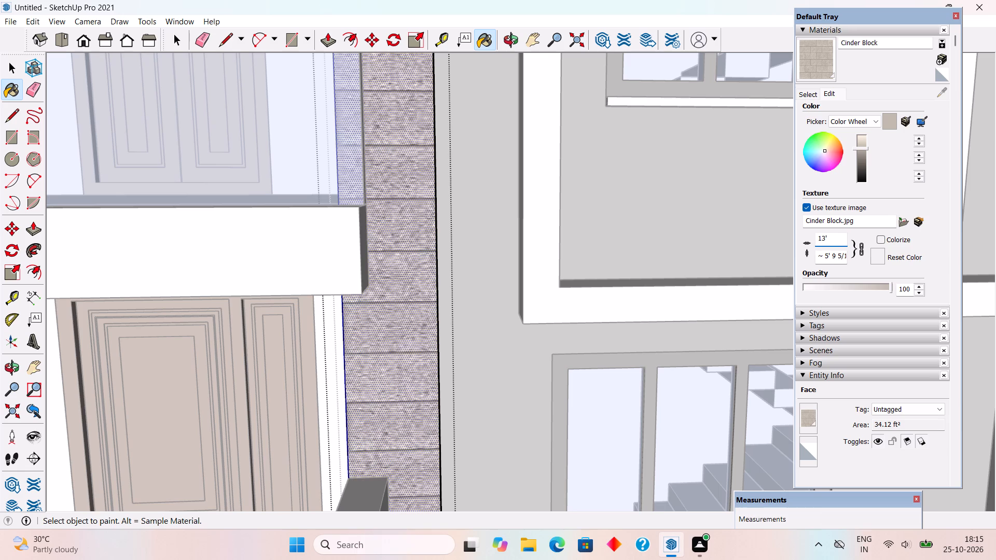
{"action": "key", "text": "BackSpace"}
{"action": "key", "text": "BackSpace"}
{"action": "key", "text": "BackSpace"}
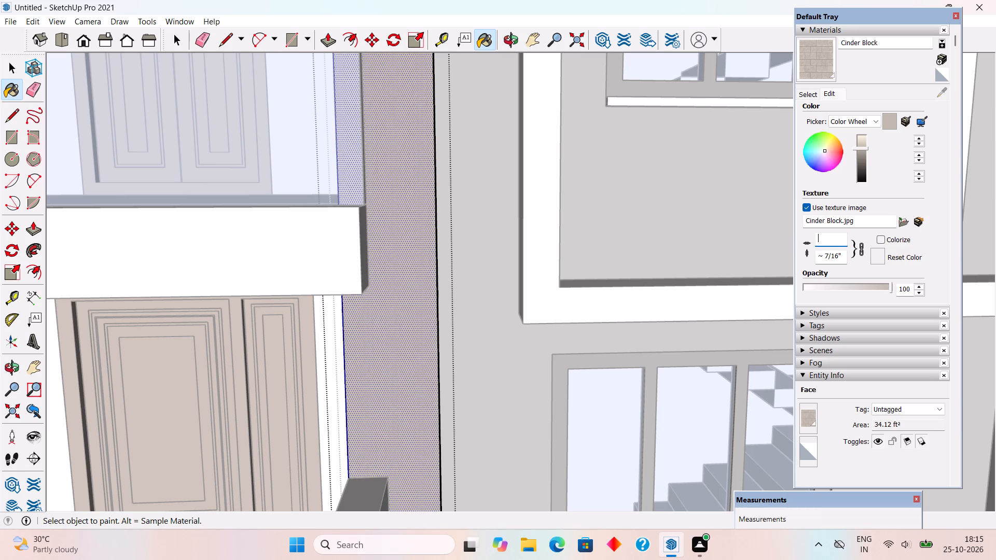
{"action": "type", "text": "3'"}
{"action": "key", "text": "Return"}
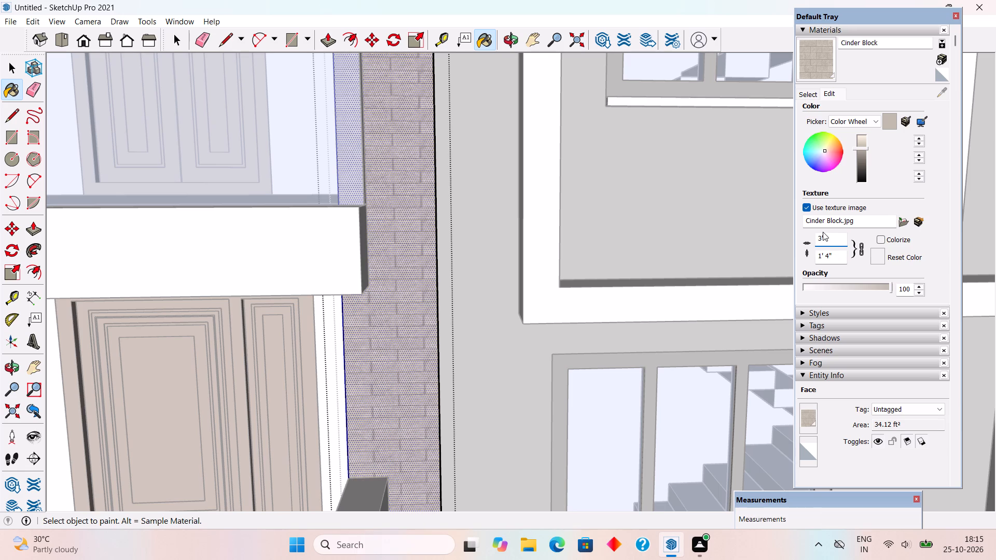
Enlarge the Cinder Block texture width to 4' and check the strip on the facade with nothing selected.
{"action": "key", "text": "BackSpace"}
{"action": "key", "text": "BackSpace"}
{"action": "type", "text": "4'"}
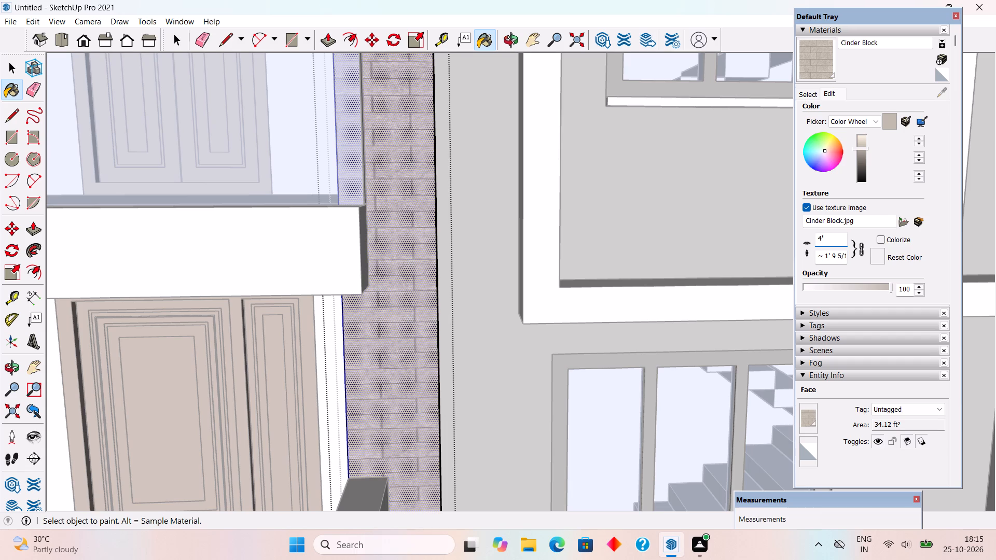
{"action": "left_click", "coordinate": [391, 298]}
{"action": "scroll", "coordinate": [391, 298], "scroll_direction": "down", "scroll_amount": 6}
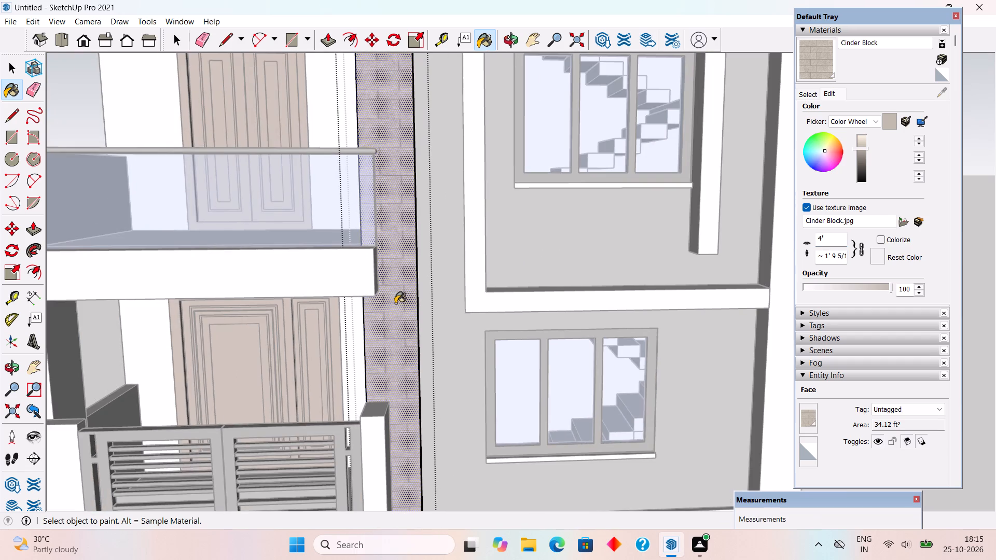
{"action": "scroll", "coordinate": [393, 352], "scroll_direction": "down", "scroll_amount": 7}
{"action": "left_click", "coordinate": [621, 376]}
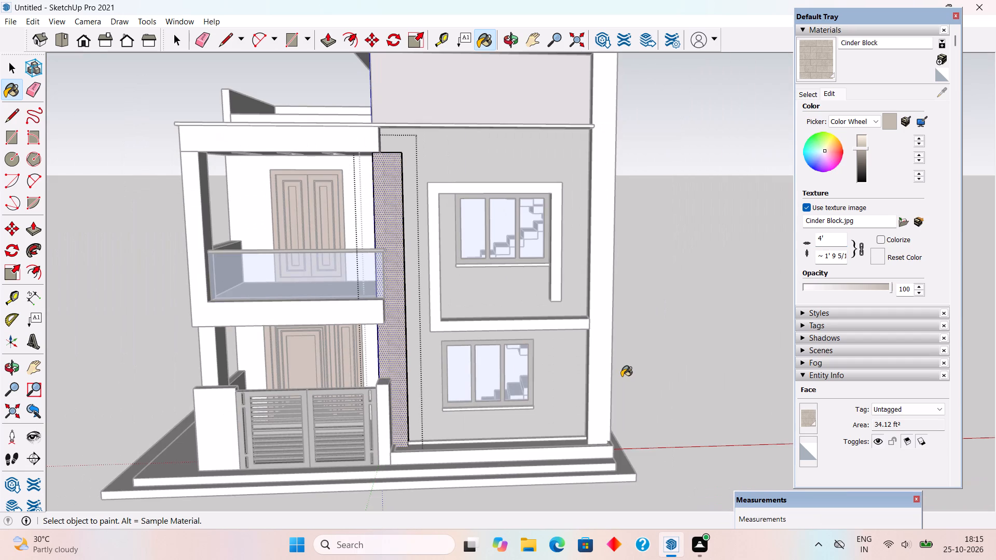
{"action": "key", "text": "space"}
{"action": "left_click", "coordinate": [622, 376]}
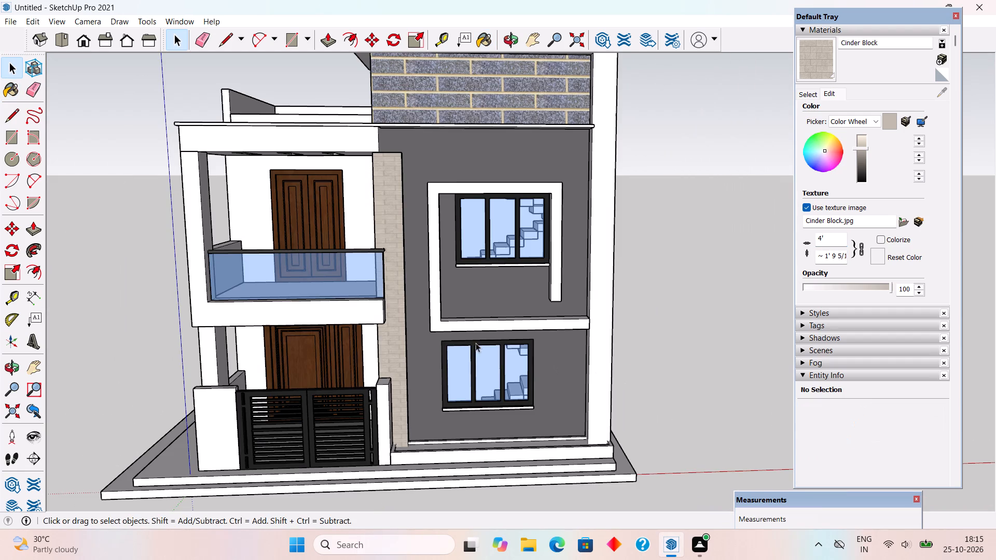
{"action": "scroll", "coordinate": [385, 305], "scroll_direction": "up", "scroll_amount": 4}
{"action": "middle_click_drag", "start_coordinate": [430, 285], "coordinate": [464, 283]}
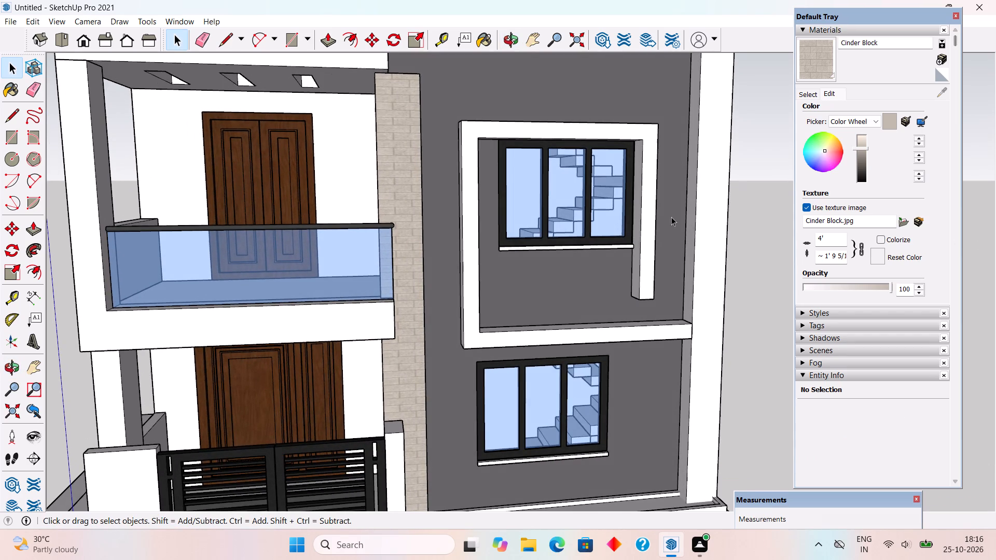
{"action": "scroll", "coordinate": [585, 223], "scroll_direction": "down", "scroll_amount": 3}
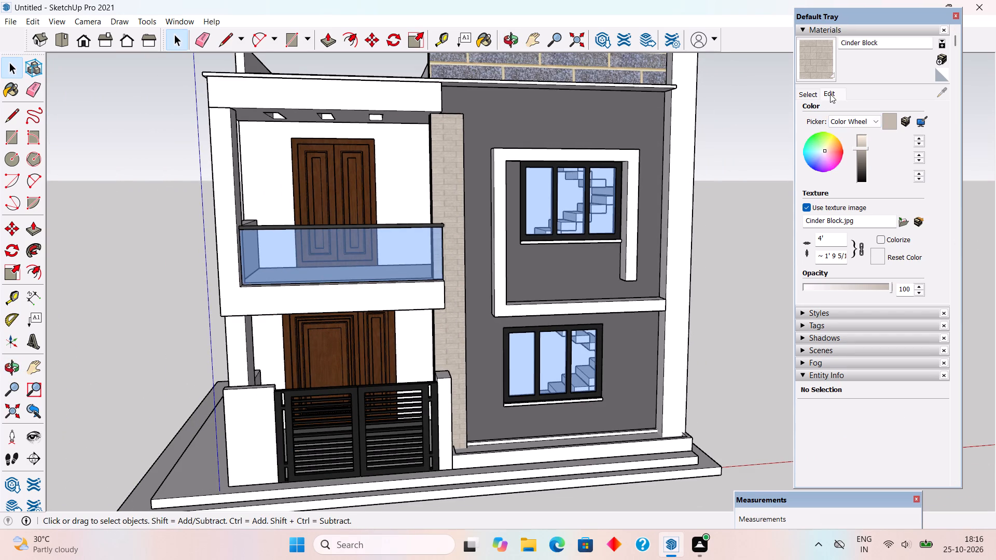
Tint the Cinder Block material on the vertical strip a medium red, trying several hues on the colour wheel.
{"action": "left_click", "coordinate": [830, 93]}
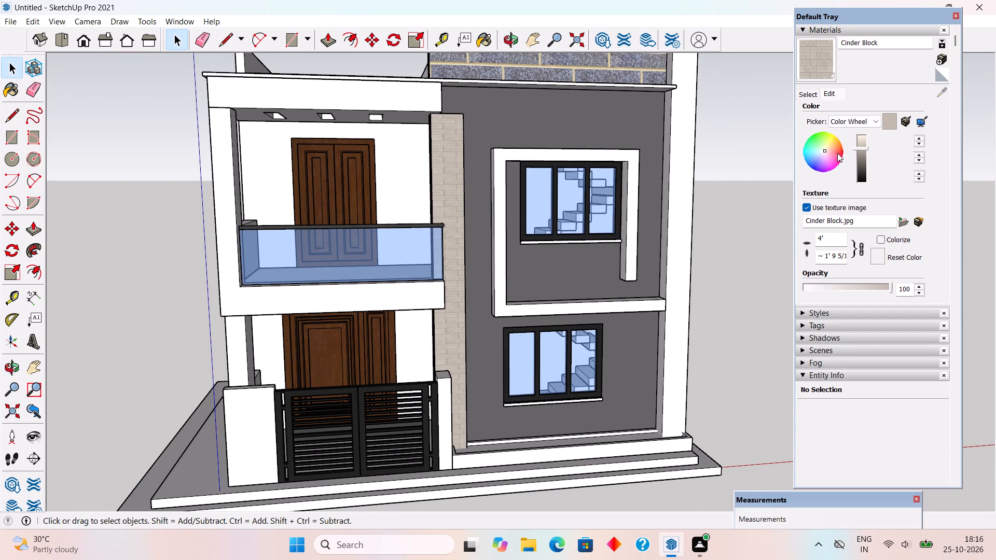
{"action": "left_click", "coordinate": [837, 153]}
{"action": "left_click", "coordinate": [829, 153]}
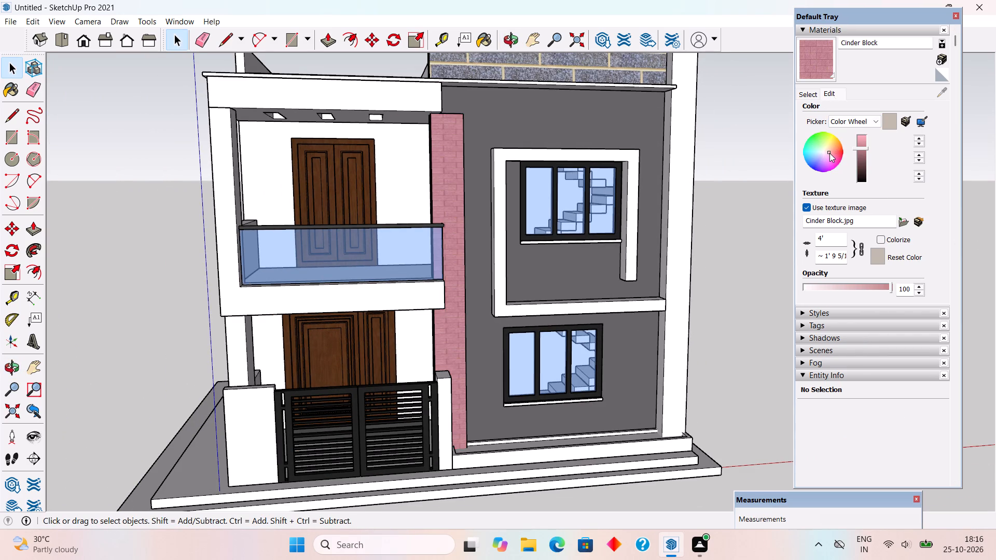
{"action": "left_click", "coordinate": [834, 152]}
{"action": "scroll", "coordinate": [846, 160], "scroll_direction": "up", "scroll_amount": 2}
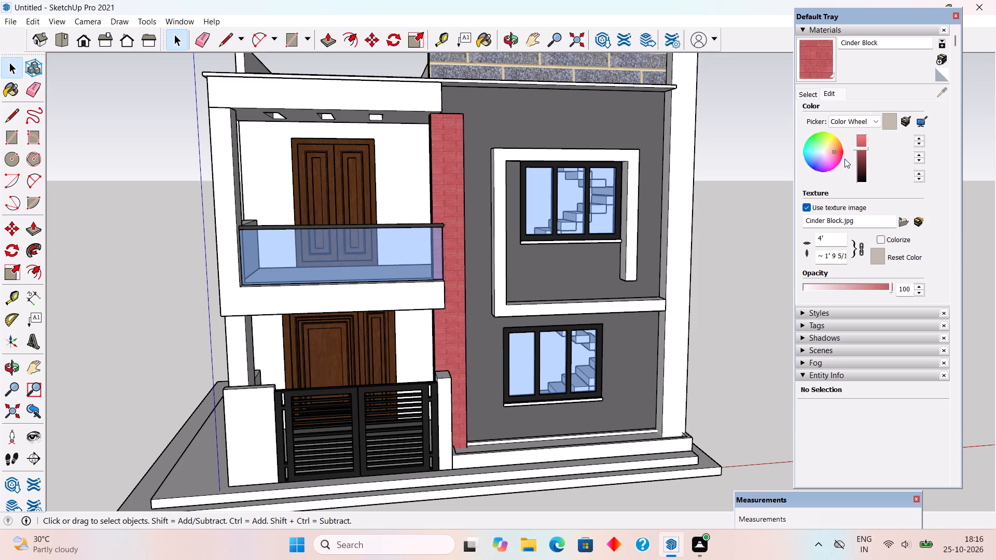
{"action": "scroll", "coordinate": [845, 159], "scroll_direction": "up", "scroll_amount": 1}
{"action": "left_click", "coordinate": [841, 152]}
{"action": "scroll", "coordinate": [836, 161], "scroll_direction": "up", "scroll_amount": 3}
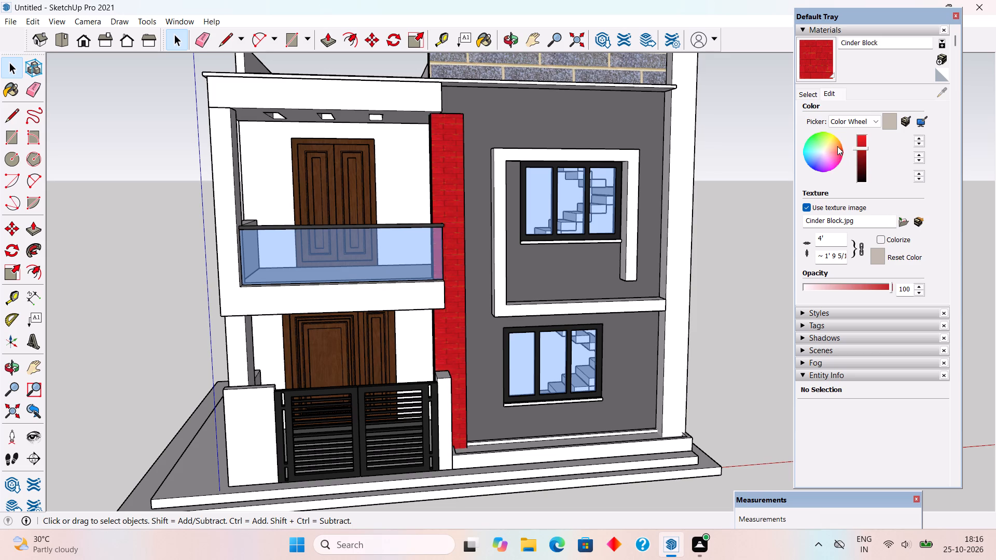
{"action": "scroll", "coordinate": [837, 149], "scroll_direction": "up", "scroll_amount": 3}
{"action": "left_click", "coordinate": [835, 151]}
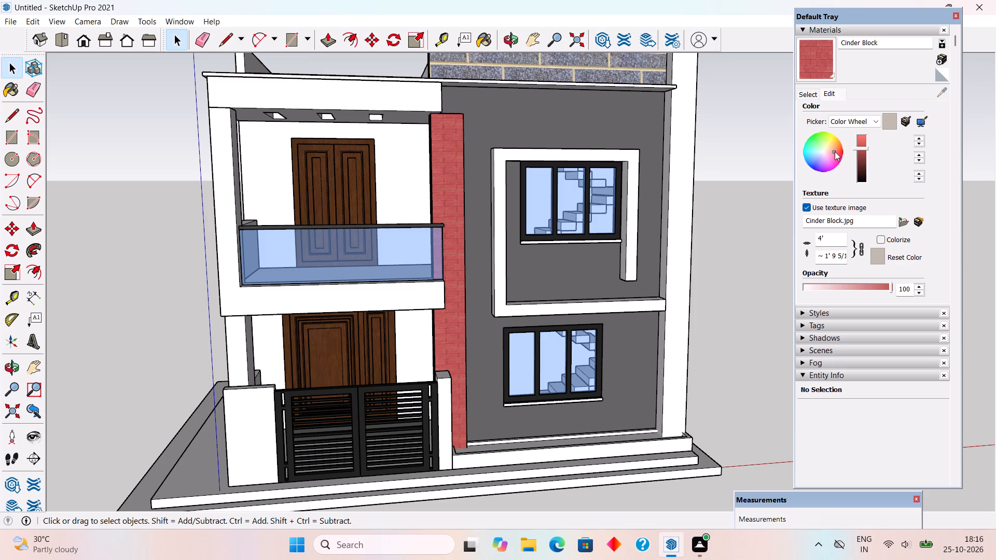
{"action": "left_click_drag", "start_coordinate": [865, 142], "coordinate": [858, 148]}
{"action": "scroll", "coordinate": [448, 178], "scroll_direction": "down", "scroll_amount": 2}
{"action": "middle_click_drag", "start_coordinate": [307, 159], "coordinate": [299, 155]}
{"action": "scroll", "coordinate": [292, 151], "scroll_direction": "down", "scroll_amount": 2}
{"action": "scroll", "coordinate": [391, 183], "scroll_direction": "up", "scroll_amount": 4}
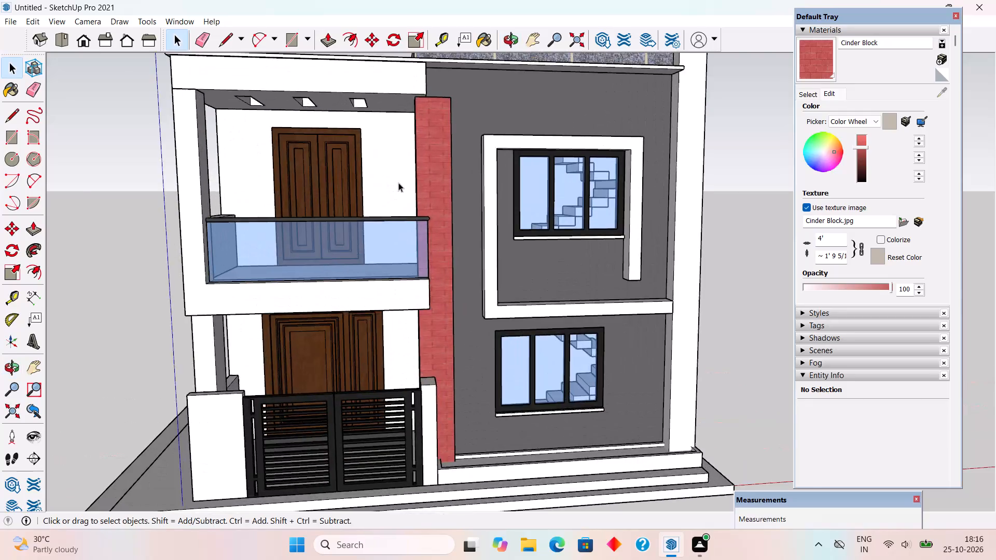
{"action": "scroll", "coordinate": [410, 185], "scroll_direction": "up", "scroll_amount": 6}
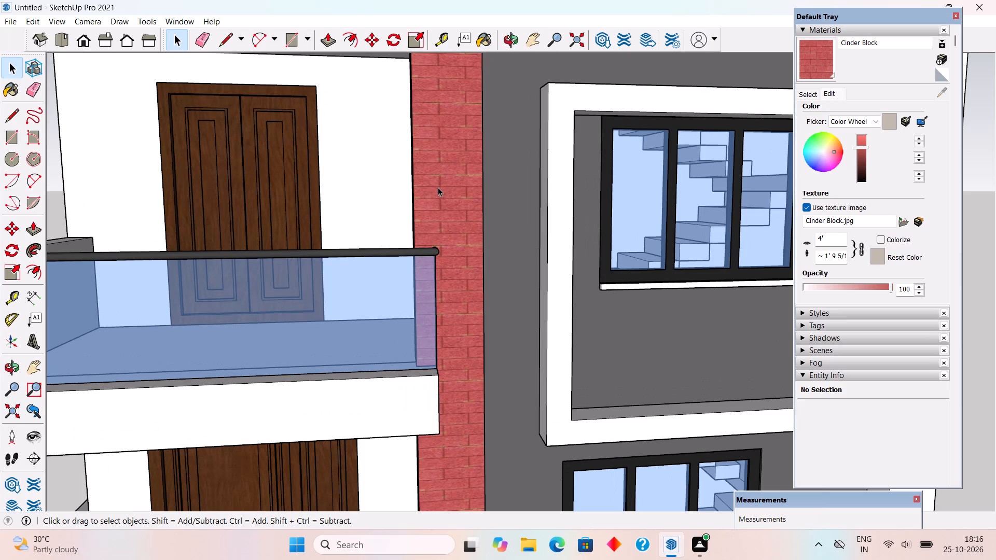
Darken the red Cinder Block material on the strip to a deep maroon.
{"action": "left_click_drag", "start_coordinate": [862, 142], "coordinate": [862, 146]}
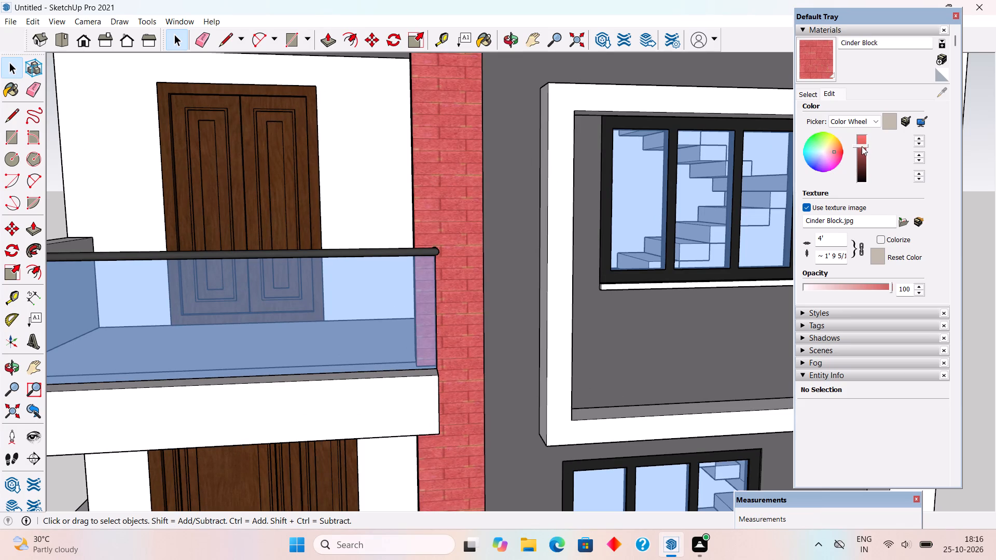
{"action": "left_click_drag", "start_coordinate": [862, 146], "coordinate": [863, 156]}
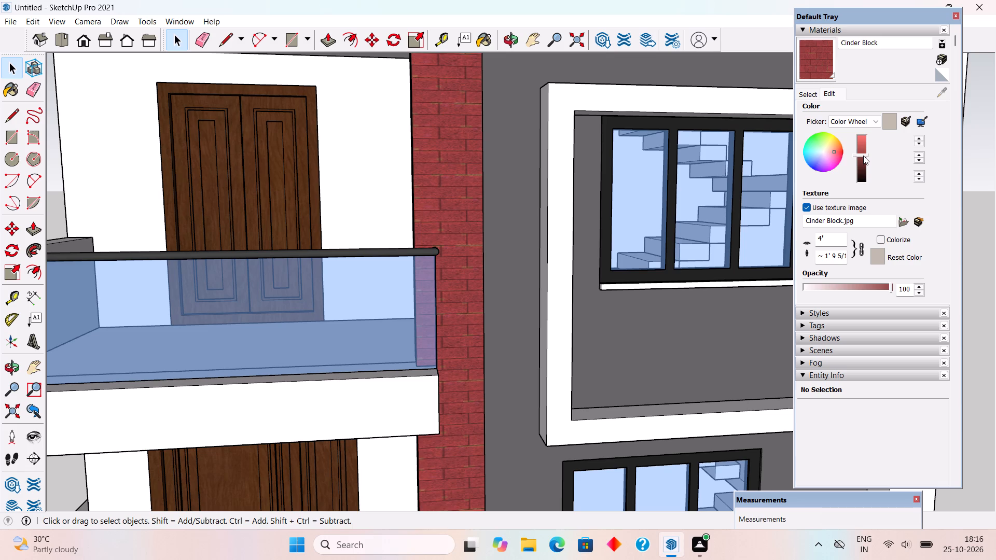
{"action": "left_click_drag", "start_coordinate": [863, 156], "coordinate": [864, 159]}
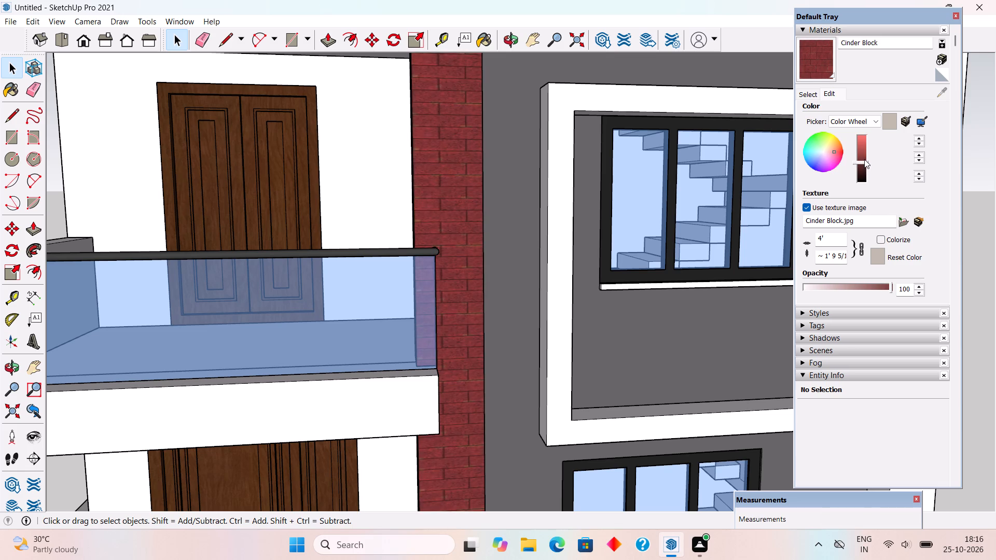
{"action": "left_click_drag", "start_coordinate": [864, 159], "coordinate": [864, 159]}
{"action": "scroll", "coordinate": [764, 187], "scroll_direction": "down", "scroll_amount": 9}
{"action": "middle_click_drag", "start_coordinate": [584, 188], "coordinate": [517, 182]}
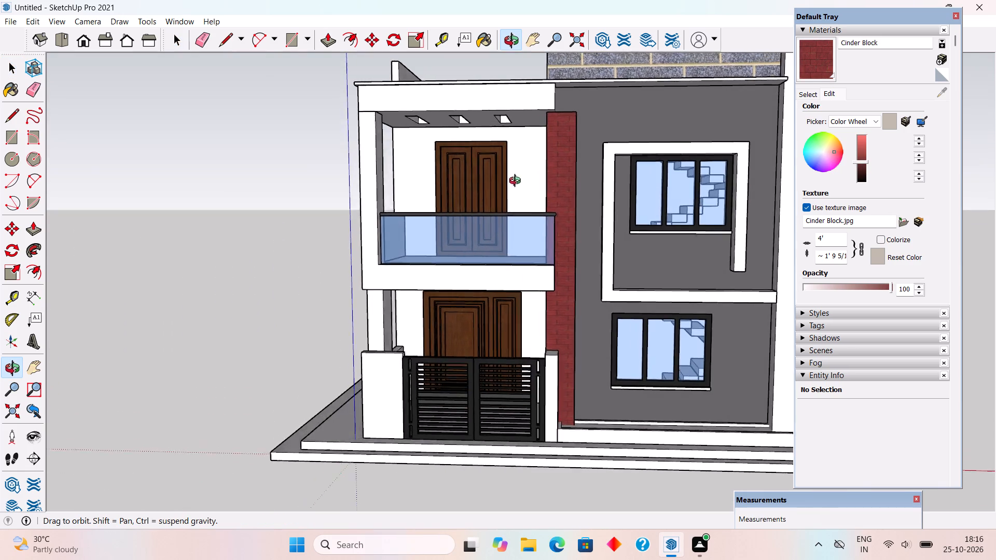
{"action": "middle_click_drag", "start_coordinate": [517, 182], "coordinate": [575, 201]}
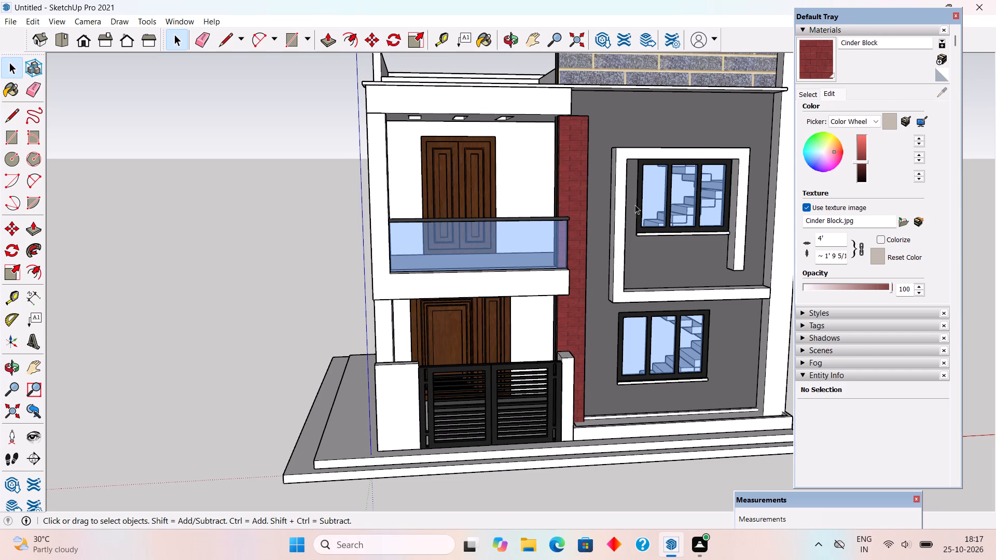
Set the Cinder Block texture width to 6' for larger blocks on the vertical strip.
{"action": "scroll", "coordinate": [572, 227], "scroll_direction": "up", "scroll_amount": 3}
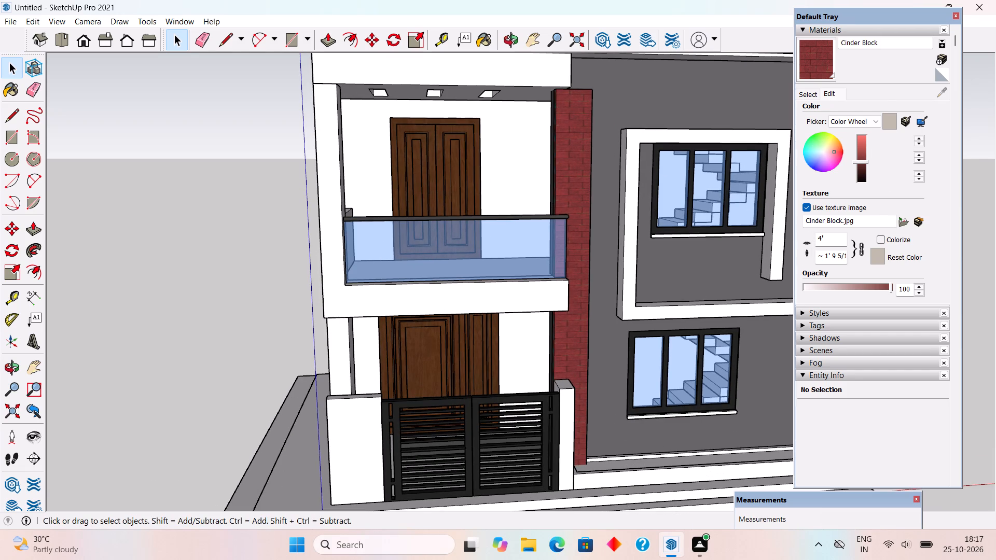
{"action": "left_click", "coordinate": [835, 234]}
{"action": "key", "text": "BackSpace"}
{"action": "key", "text": "BackSpace"}
{"action": "type", "text": "6'"}
{"action": "scroll", "coordinate": [510, 270], "scroll_direction": "down", "scroll_amount": 2}
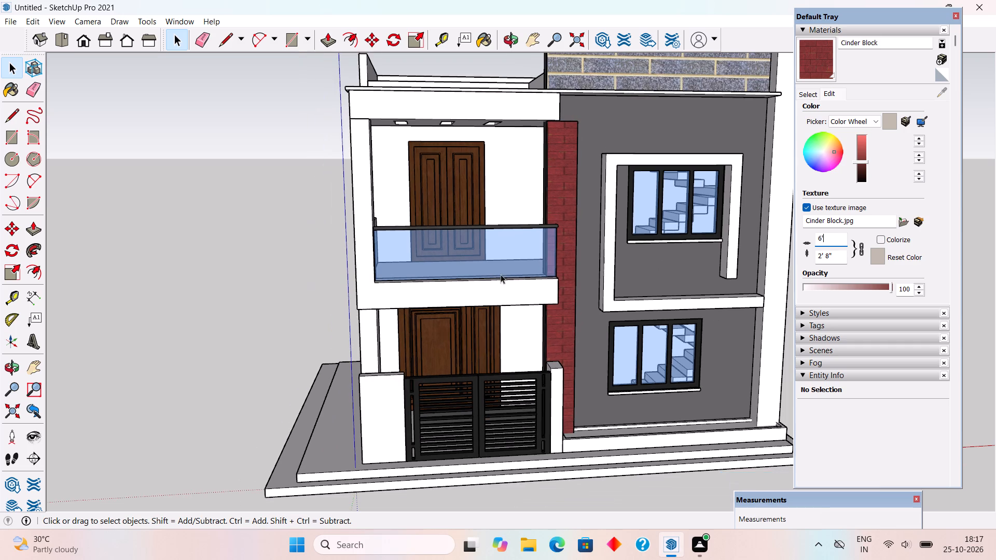
{"action": "key", "text": "space"}
{"action": "left_click", "coordinate": [265, 242]}
Examine the house from several angles to judge the strip's block size and red colour against the facade.
{"action": "middle_click_drag", "start_coordinate": [676, 231], "coordinate": [562, 183]}
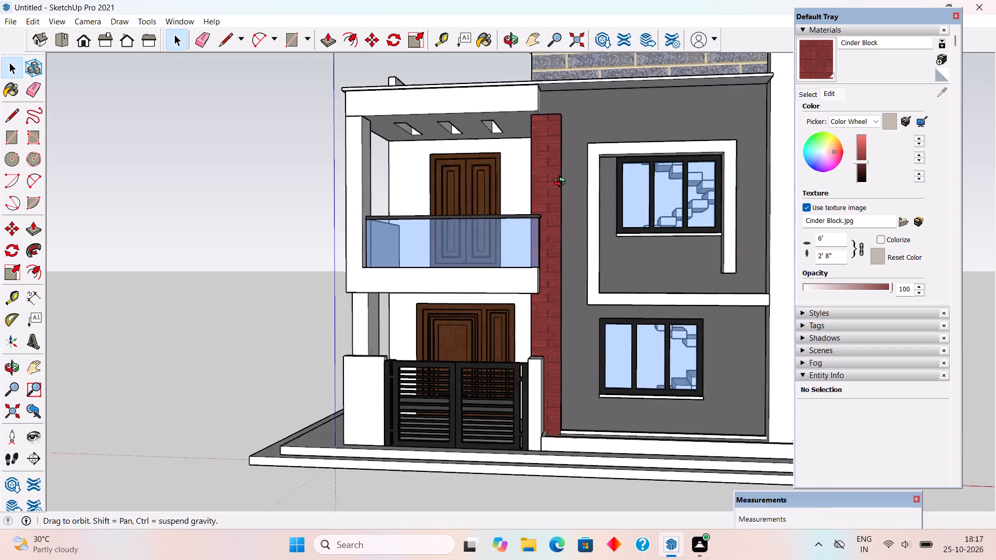
{"action": "middle_click_drag", "start_coordinate": [562, 183], "coordinate": [519, 188]}
{"action": "scroll", "coordinate": [519, 188], "scroll_direction": "down", "scroll_amount": 3}
{"action": "middle_click_drag", "start_coordinate": [517, 234], "coordinate": [750, 293]}
{"action": "left_click", "coordinate": [767, 265]}
{"action": "middle_click_drag", "start_coordinate": [539, 239], "coordinate": [397, 275]}
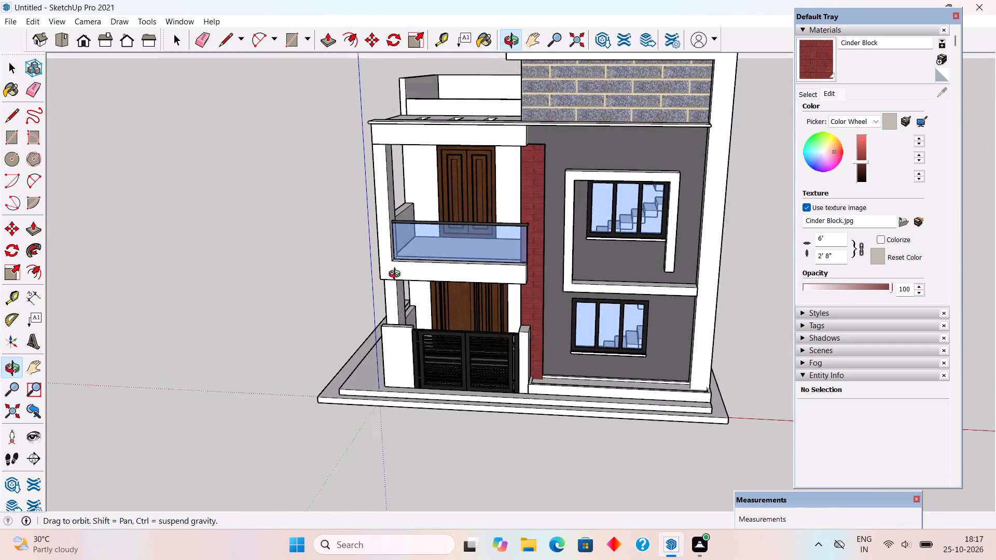
{"action": "middle_click_drag", "start_coordinate": [397, 275], "coordinate": [582, 292]}
Paint the vertical strip beside the doors with the maroon Cinder Block material.
{"action": "left_click", "coordinate": [823, 69]}
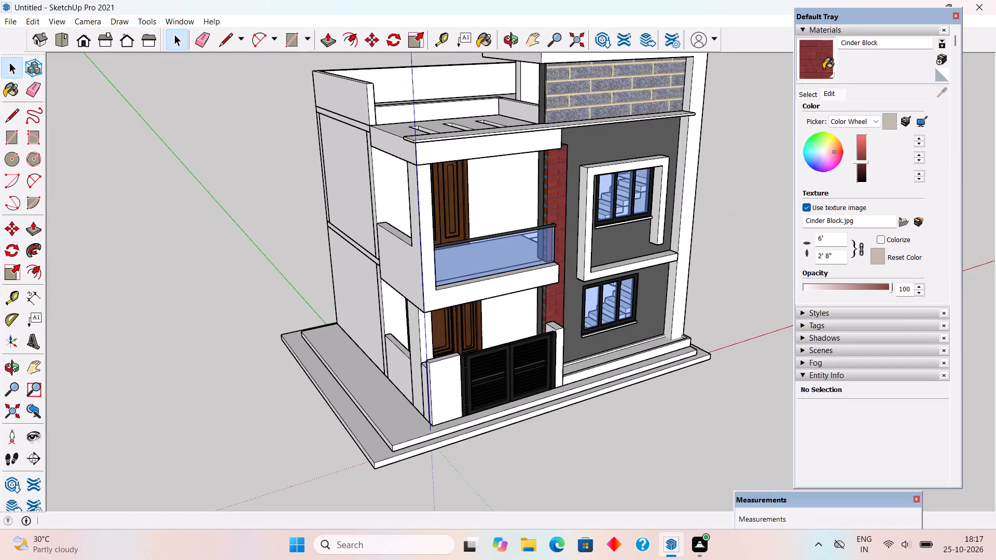
{"action": "left_click", "coordinate": [551, 206]}
{"action": "middle_click_drag", "start_coordinate": [598, 234], "coordinate": [296, 245]}
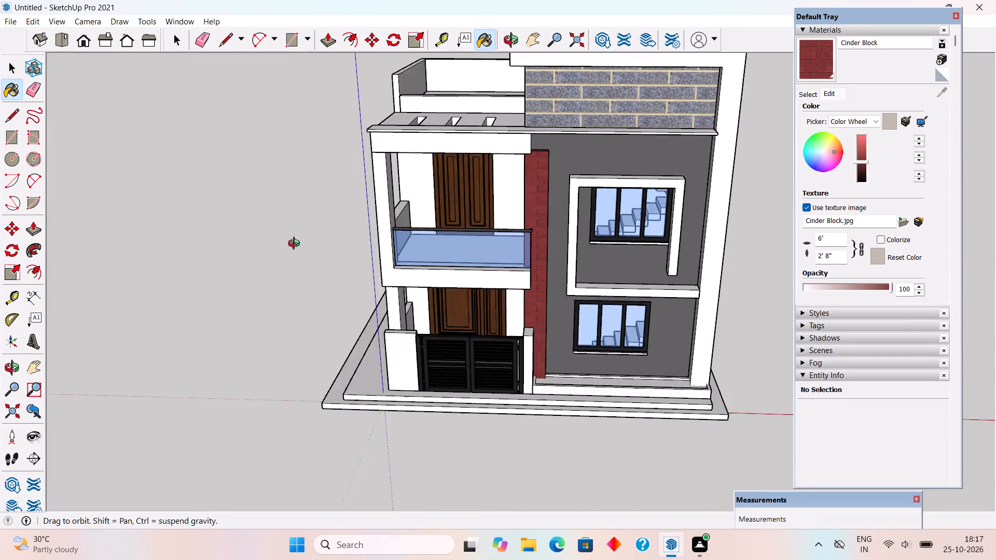
{"action": "middle_click_drag", "start_coordinate": [296, 245], "coordinate": [471, 208]}
{"action": "key", "text": "space"}
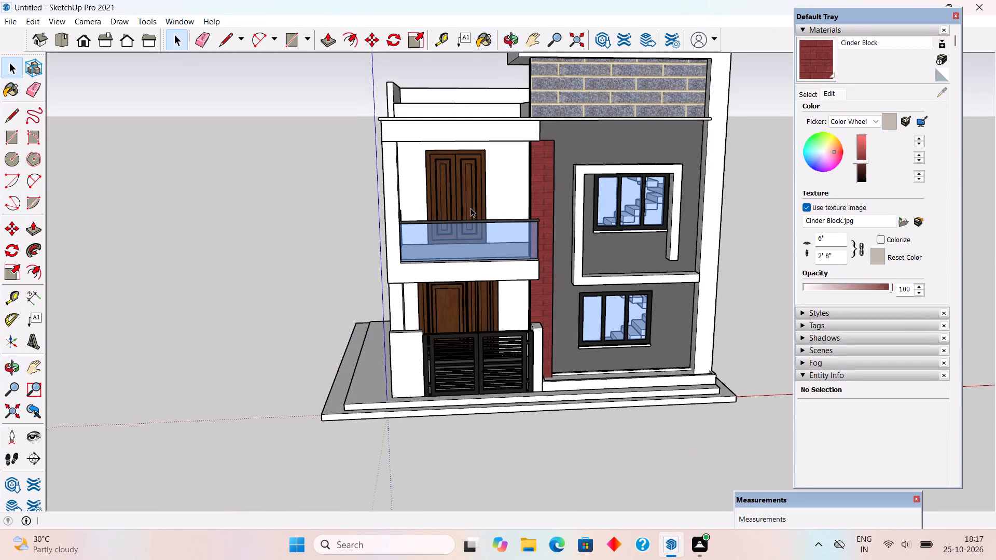
Examine the whole front facade near and far to compare the strip with the doors, grey wall and upper brickwork.
{"action": "scroll", "coordinate": [445, 208], "scroll_direction": "down", "scroll_amount": 5}
{"action": "middle_click_drag", "start_coordinate": [702, 265], "coordinate": [688, 189]}
{"action": "scroll", "coordinate": [663, 153], "scroll_direction": "up", "scroll_amount": 4}
{"action": "scroll", "coordinate": [574, 190], "scroll_direction": "up", "scroll_amount": 2}
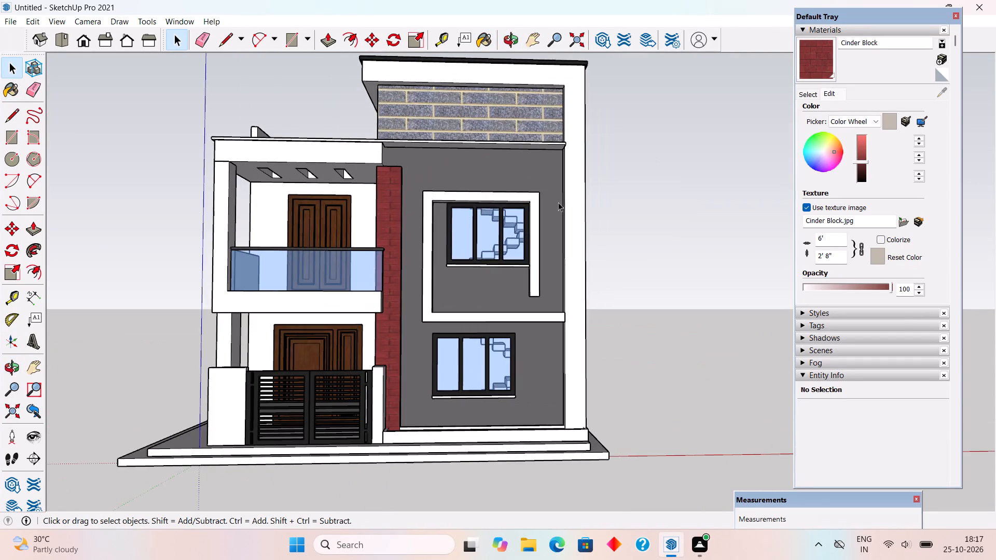
{"action": "middle_click_drag", "start_coordinate": [566, 215], "coordinate": [588, 264]}
{"action": "scroll", "coordinate": [590, 265], "scroll_direction": "up", "scroll_amount": 1}
{"action": "scroll", "coordinate": [590, 265], "scroll_direction": "down", "scroll_amount": 1}
{"action": "scroll", "coordinate": [344, 91], "scroll_direction": "down", "scroll_amount": 2}
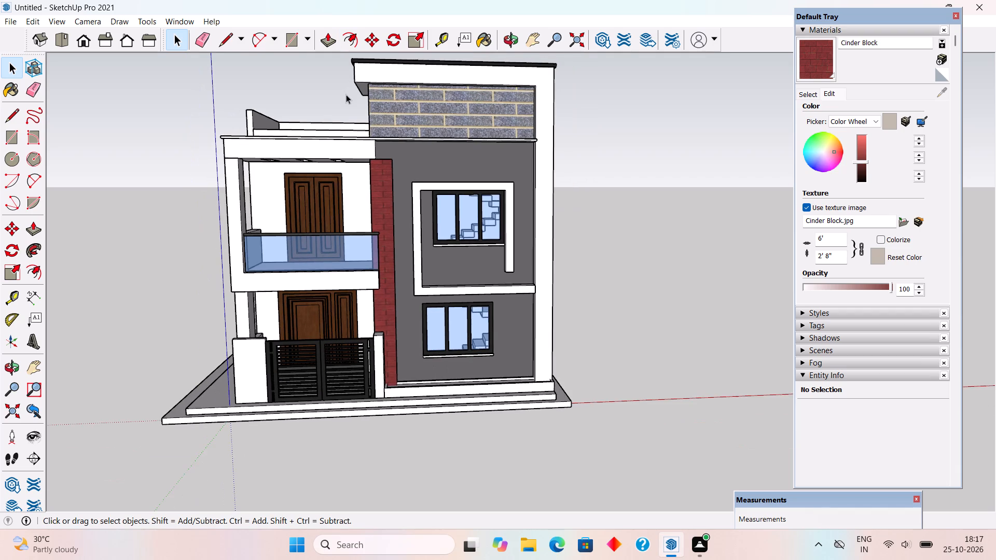
{"action": "scroll", "coordinate": [347, 110], "scroll_direction": "down", "scroll_amount": 1}
{"action": "scroll", "coordinate": [315, 86], "scroll_direction": "up", "scroll_amount": 5}
{"action": "middle_click_drag", "start_coordinate": [348, 123], "coordinate": [351, 124]}
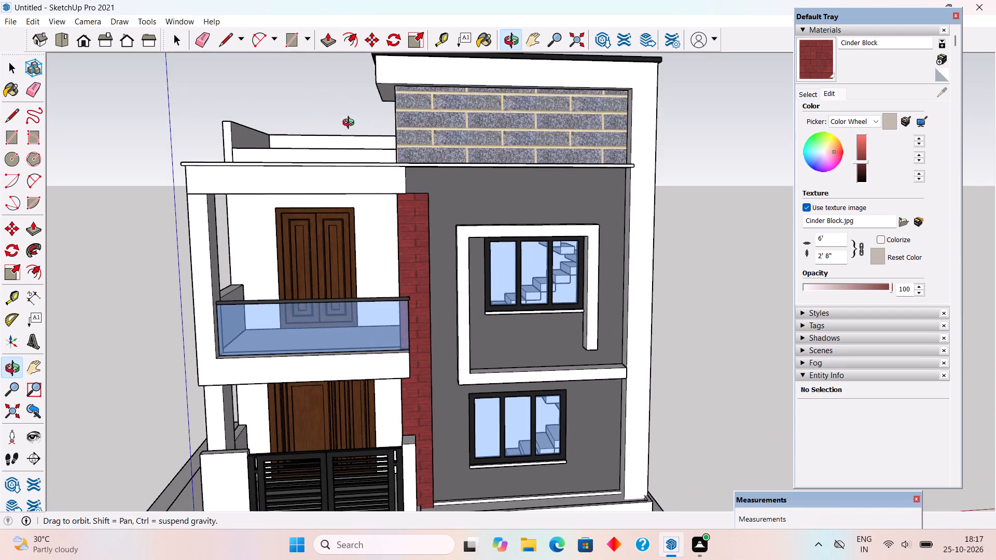
{"action": "middle_click_drag", "start_coordinate": [351, 124], "coordinate": [366, 126]}
{"action": "scroll", "coordinate": [370, 135], "scroll_direction": "down", "scroll_amount": 2}
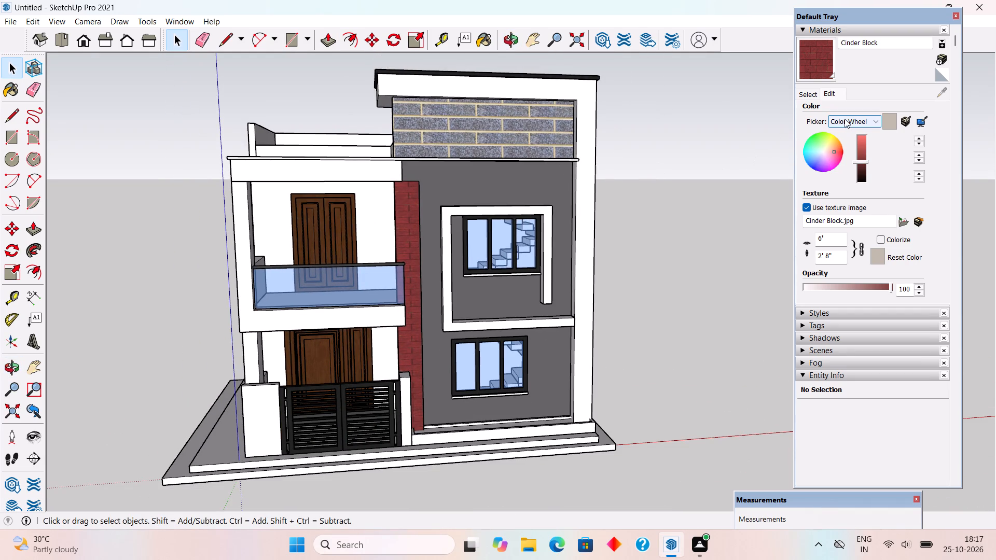
Paint the front walls around both doors and the wide gate pillar with pale cream Color E01 from the Colors collection.
{"action": "left_click", "coordinate": [807, 90]}
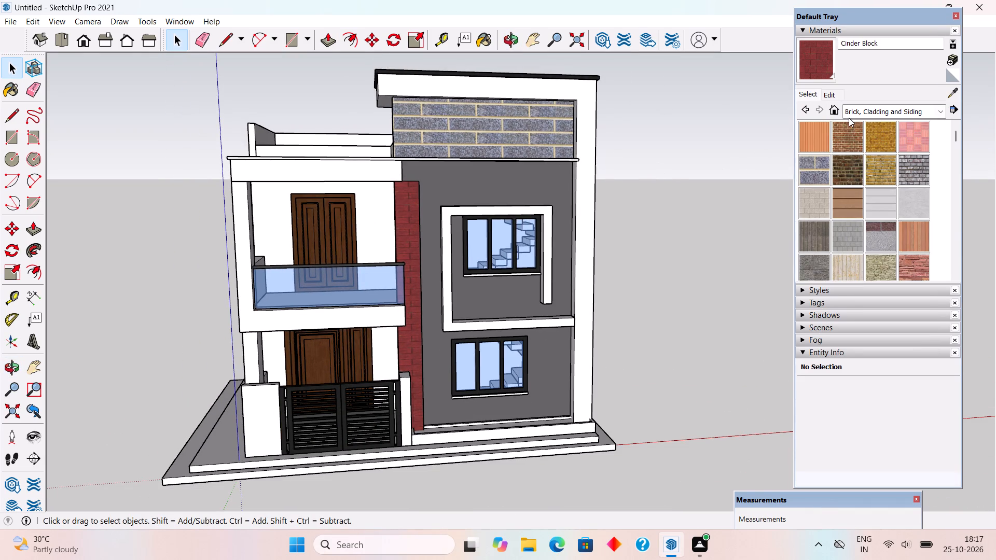
{"action": "left_click", "coordinate": [854, 116]}
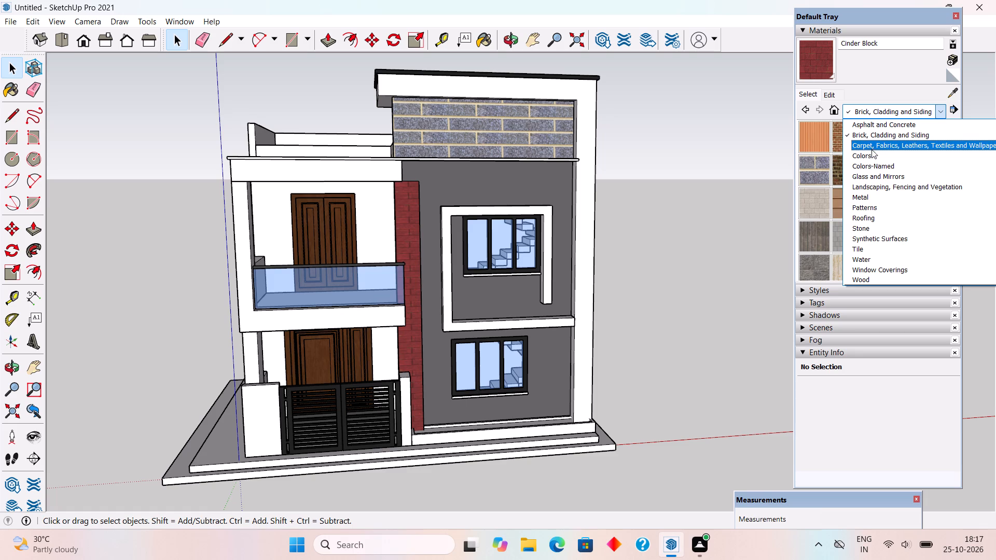
{"action": "left_click", "coordinate": [872, 151]}
{"action": "scroll", "coordinate": [872, 151], "scroll_direction": "down", "scroll_amount": 3}
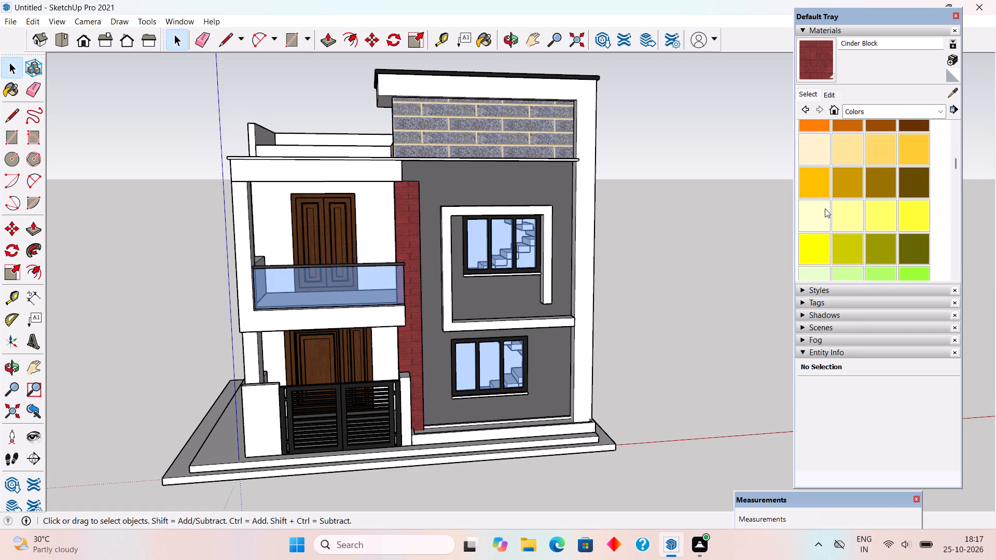
{"action": "left_click", "coordinate": [824, 213]}
{"action": "left_click", "coordinate": [265, 228]}
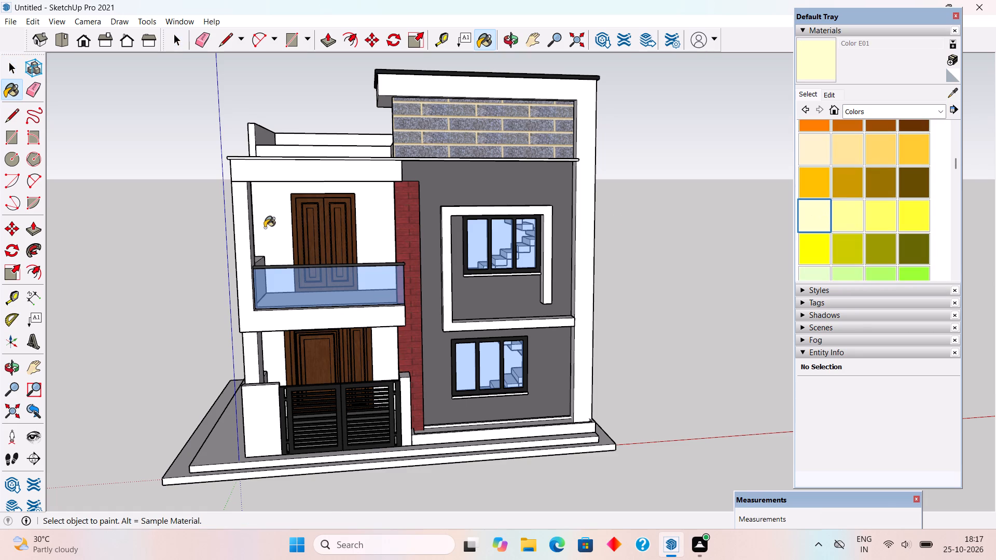
{"action": "left_click", "coordinate": [270, 351]}
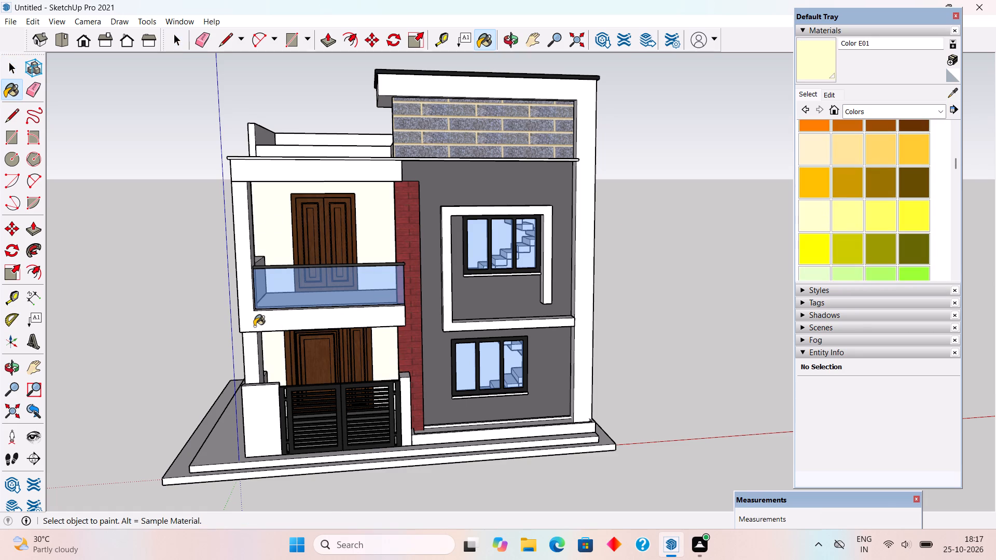
{"action": "left_click", "coordinate": [260, 400]}
Paint the balcony roof slab, the balcony parapet and its supporting column with Color E01.
{"action": "middle_click_drag", "start_coordinate": [388, 327], "coordinate": [473, 282]}
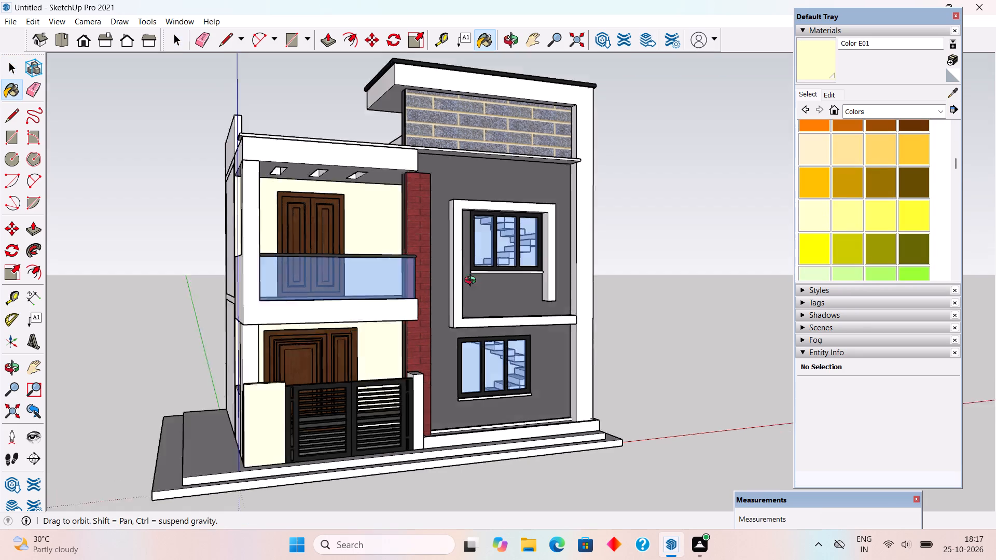
{"action": "middle_click_drag", "start_coordinate": [473, 282], "coordinate": [467, 317]}
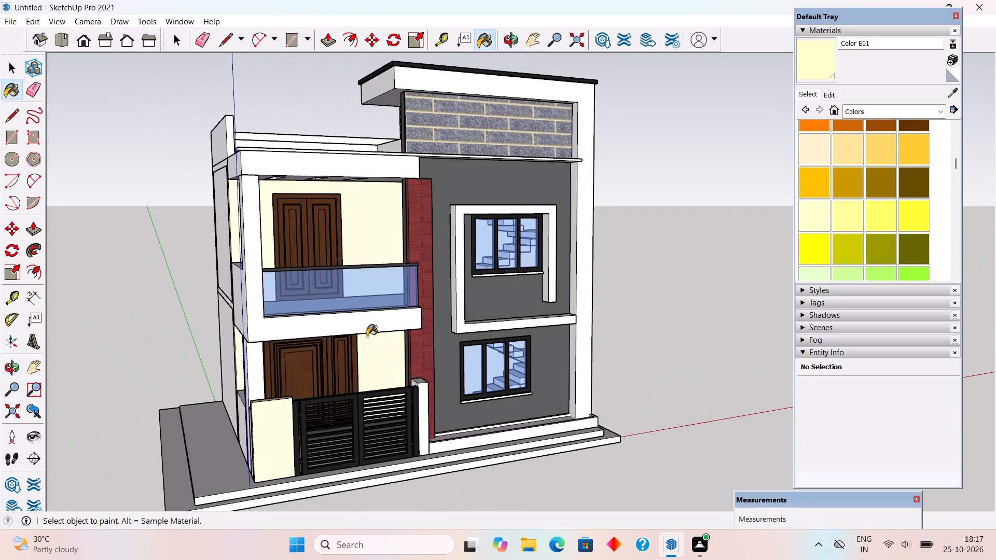
{"action": "middle_click_drag", "start_coordinate": [362, 298], "coordinate": [452, 271]}
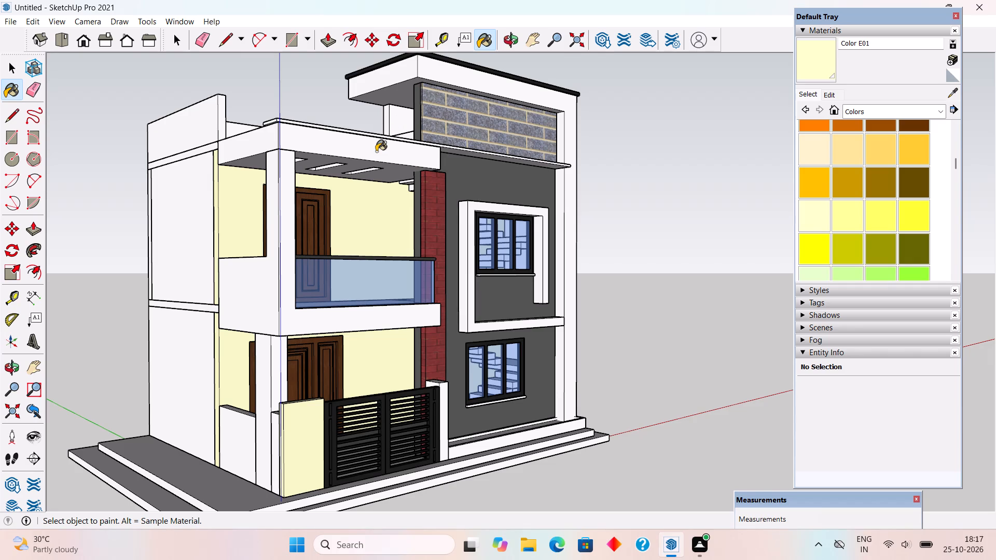
{"action": "scroll", "coordinate": [397, 176], "scroll_direction": "down", "scroll_amount": 1}
{"action": "left_click", "coordinate": [397, 162]}
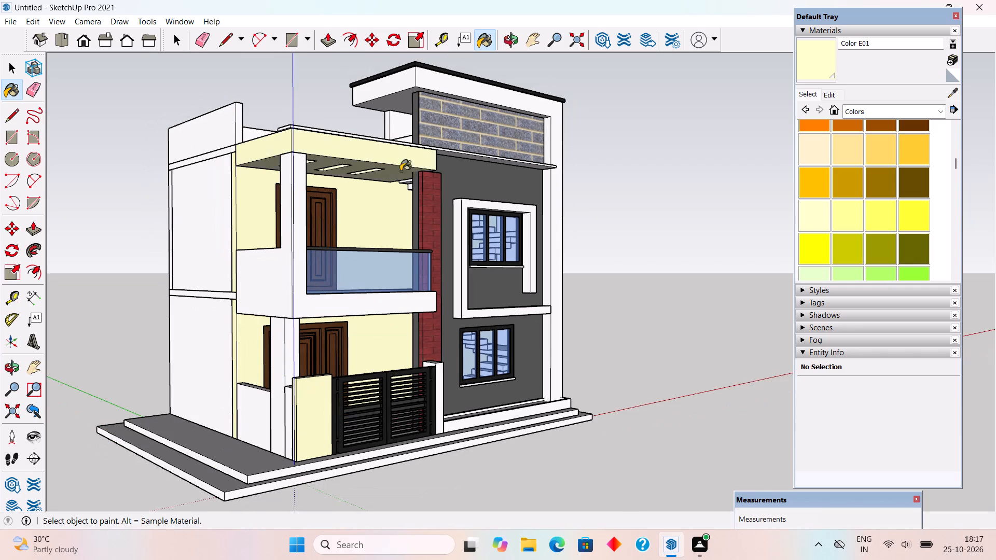
{"action": "middle_click_drag", "start_coordinate": [398, 167], "coordinate": [327, 153]}
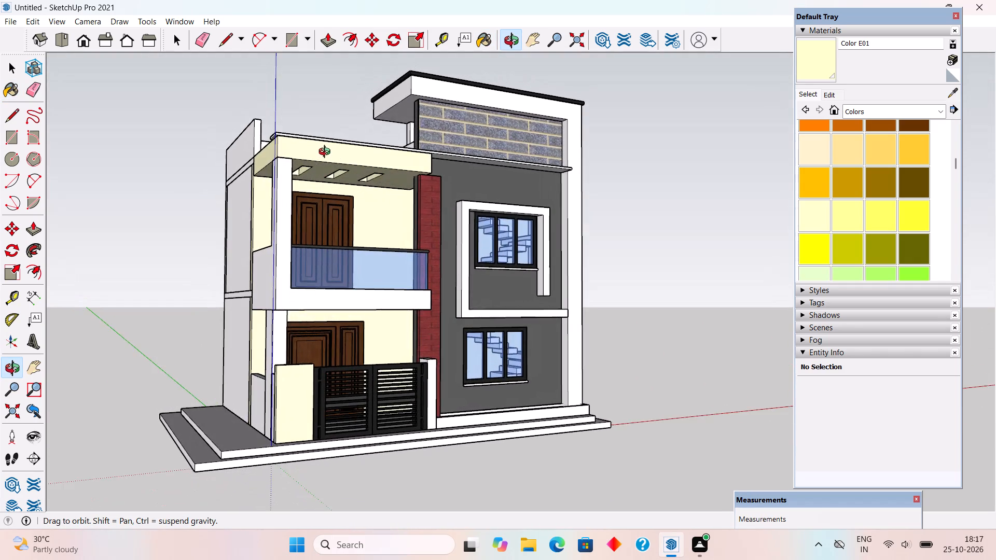
{"action": "middle_click_drag", "start_coordinate": [327, 153], "coordinate": [326, 169]}
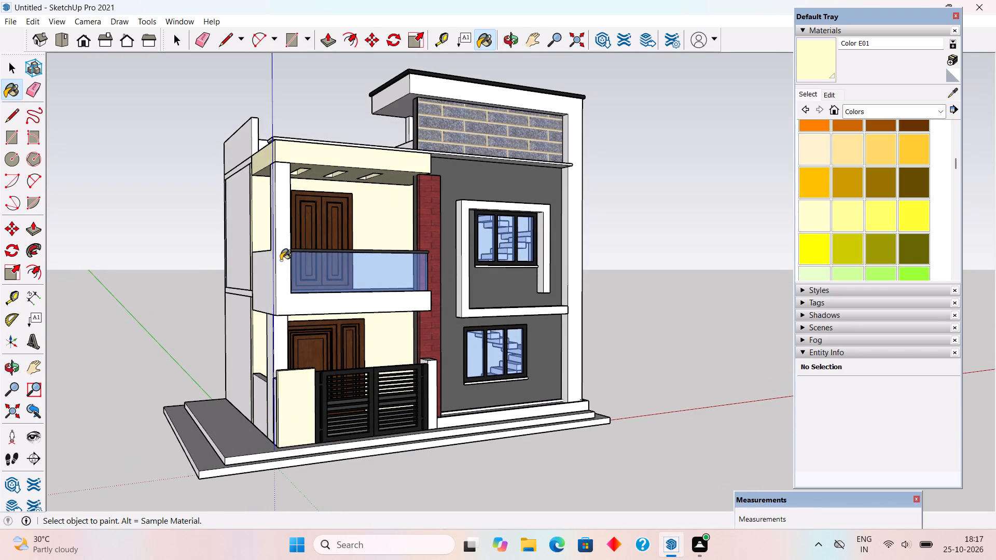
{"action": "left_click", "coordinate": [281, 260]}
{"action": "left_click", "coordinate": [281, 336]}
Paint the low side wall by the gate and the narrow gate post with Color E01.
{"action": "middle_click_drag", "start_coordinate": [312, 307], "coordinate": [313, 307]}
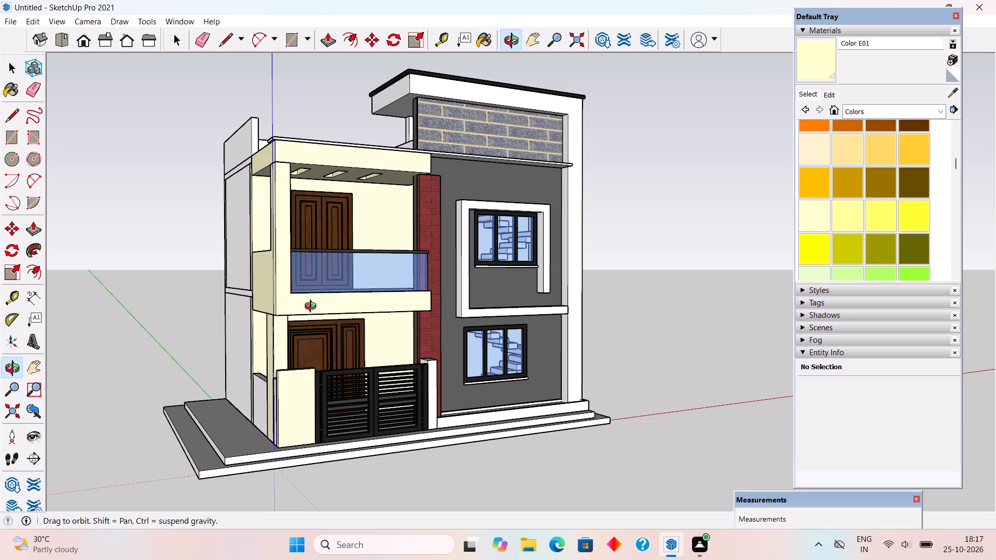
{"action": "middle_click_drag", "start_coordinate": [313, 307], "coordinate": [433, 319]}
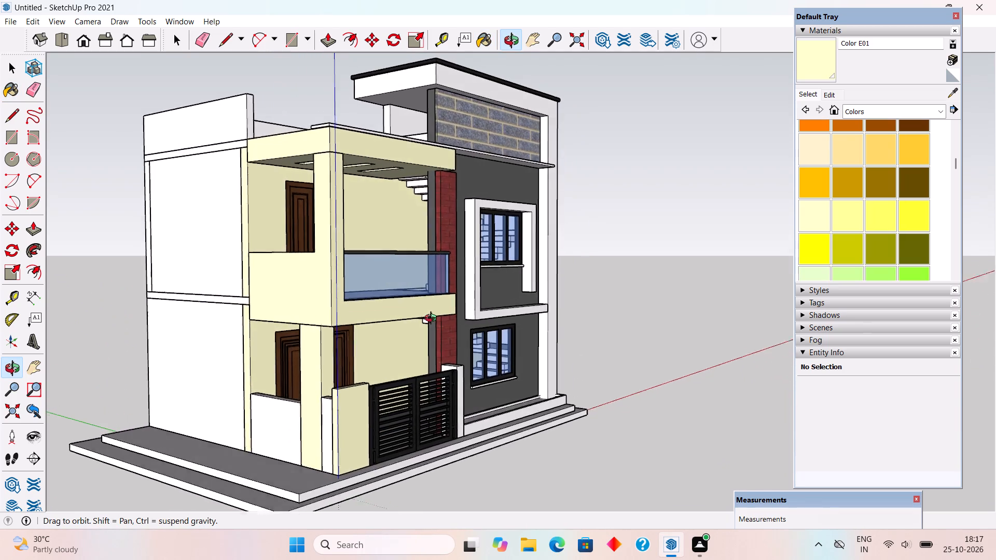
{"action": "middle_click_drag", "start_coordinate": [433, 319], "coordinate": [303, 355]}
{"action": "left_click_drag", "start_coordinate": [265, 401], "coordinate": [274, 400]}
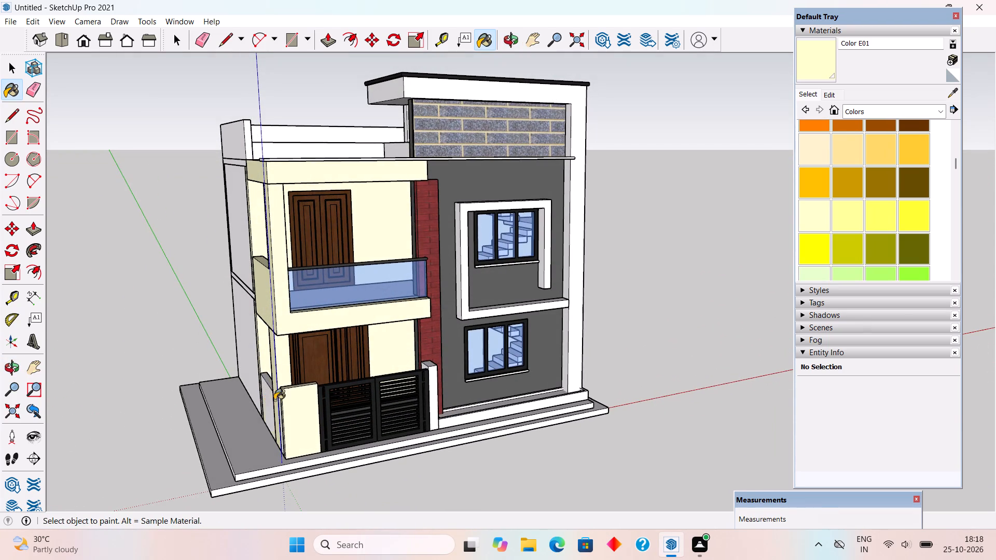
{"action": "left_click_drag", "start_coordinate": [274, 400], "coordinate": [270, 400]}
{"action": "left_click", "coordinate": [431, 377]}
Paint the terrace parapet faces above the balcony roof with Color E01.
{"action": "middle_click_drag", "start_coordinate": [420, 318], "coordinate": [320, 279]}
{"action": "scroll", "coordinate": [320, 279], "scroll_direction": "down", "scroll_amount": 1}
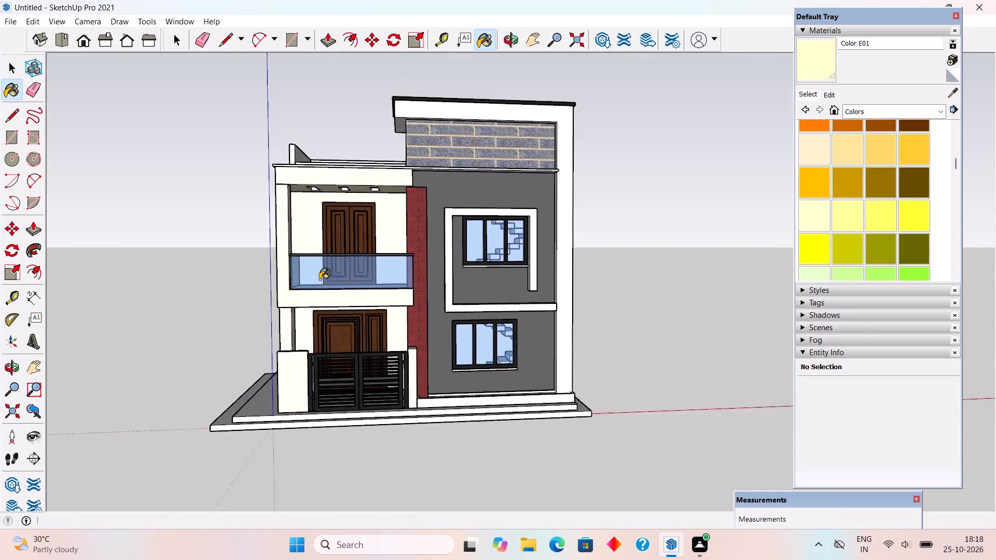
{"action": "scroll", "coordinate": [320, 279], "scroll_direction": "down", "scroll_amount": 2}
{"action": "scroll", "coordinate": [321, 279], "scroll_direction": "up", "scroll_amount": 4}
{"action": "scroll", "coordinate": [402, 265], "scroll_direction": "up", "scroll_amount": 3}
{"action": "middle_click_drag", "start_coordinate": [438, 281], "coordinate": [420, 324]}
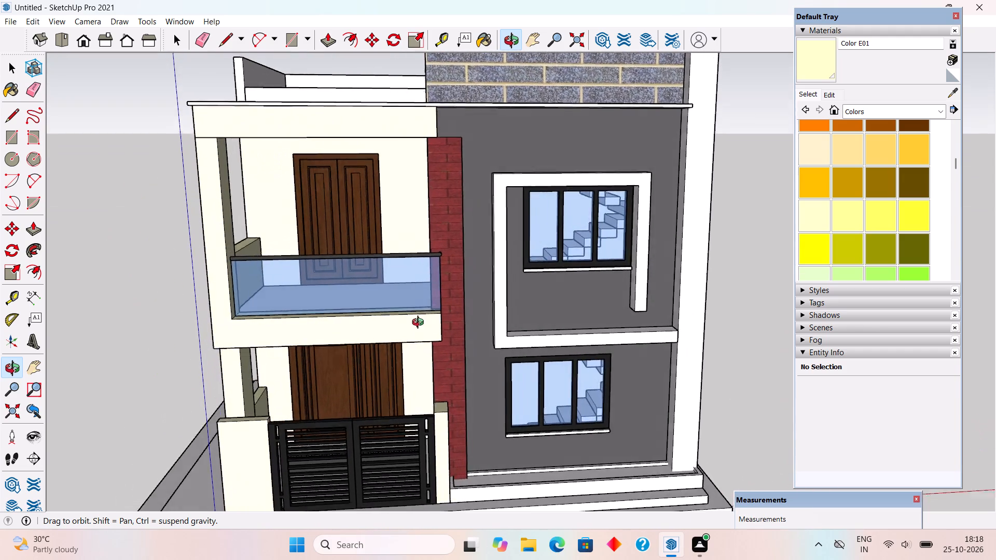
{"action": "middle_click_drag", "start_coordinate": [420, 324], "coordinate": [422, 314]}
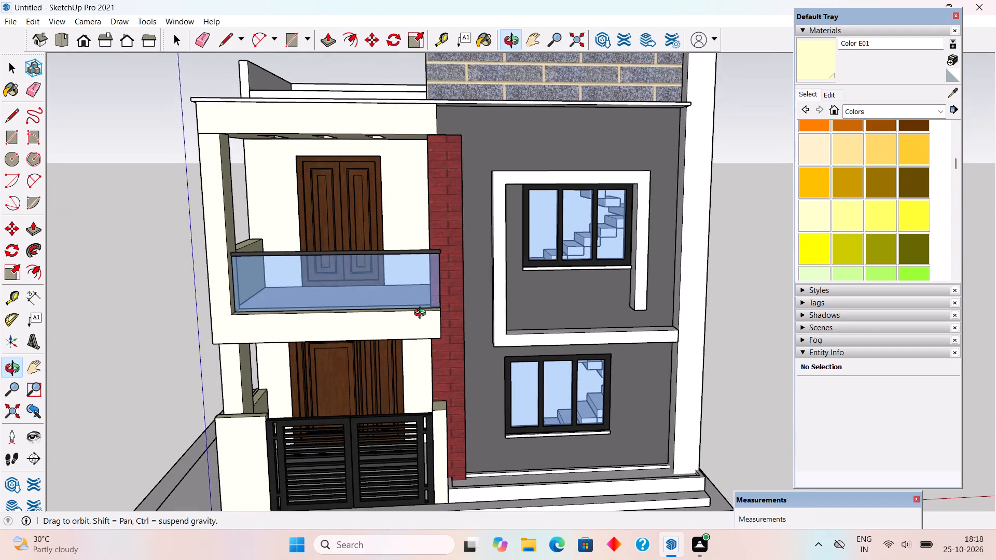
{"action": "middle_click_drag", "start_coordinate": [422, 314], "coordinate": [489, 341]}
{"action": "scroll", "coordinate": [489, 341], "scroll_direction": "down", "scroll_amount": 2}
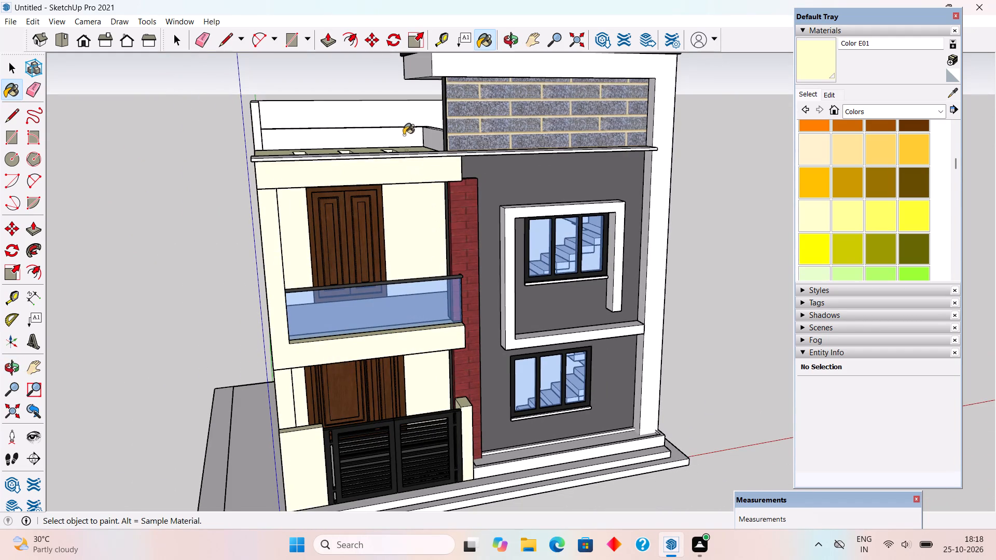
{"action": "left_click", "coordinate": [403, 130]}
{"action": "left_click", "coordinate": [428, 139]}
Paint the balcony-side exterior wall with Color E01, covering both storeys, the parapet, the edge columns and the slab bands.
{"action": "middle_click_drag", "start_coordinate": [483, 187], "coordinate": [801, 198]}
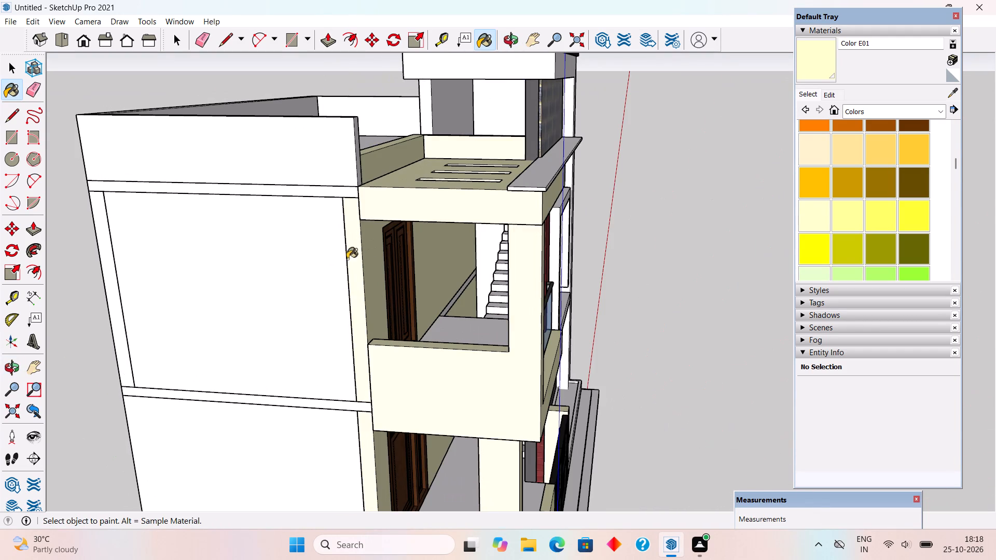
{"action": "left_click", "coordinate": [330, 263]}
{"action": "left_click", "coordinate": [330, 163]}
{"action": "left_click", "coordinate": [319, 428]}
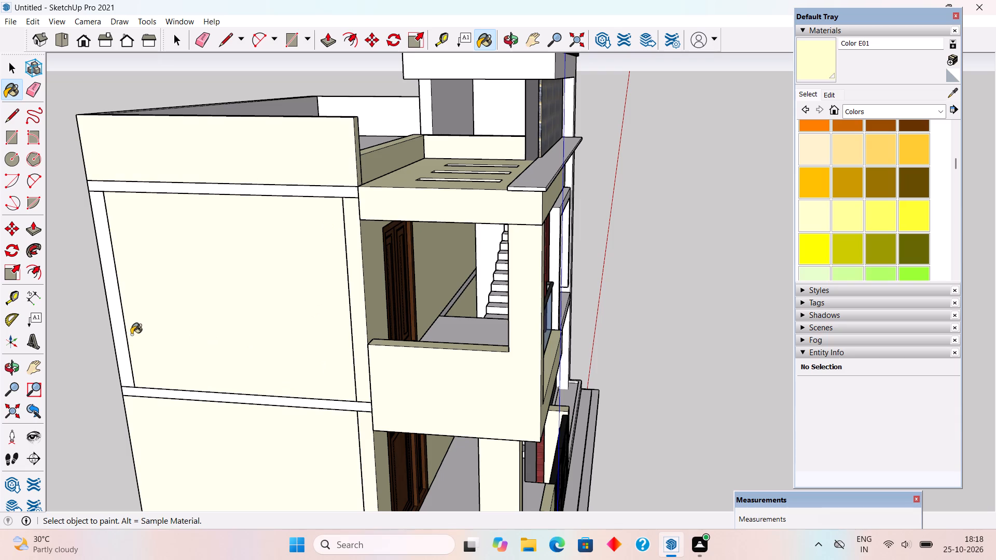
{"action": "left_click", "coordinate": [110, 330]}
{"action": "left_click", "coordinate": [159, 186]}
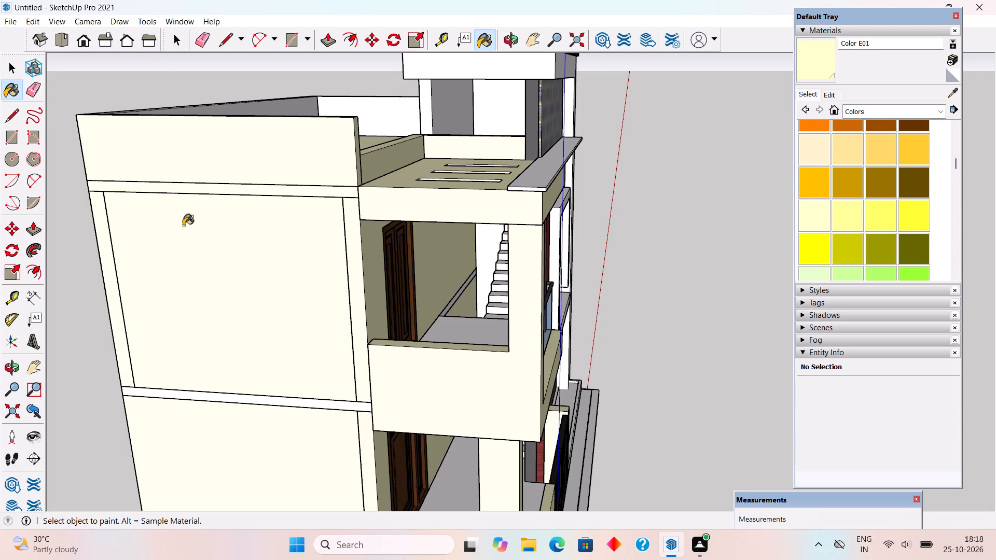
{"action": "left_click", "coordinate": [217, 397]}
Paint the remaining rear wall and parapet and the opposite side's walls, column and parapet with Color E01.
{"action": "scroll", "coordinate": [212, 376], "scroll_direction": "down", "scroll_amount": 1}
{"action": "middle_click_drag", "start_coordinate": [253, 380], "coordinate": [649, 348]}
{"action": "scroll", "coordinate": [649, 348], "scroll_direction": "down", "scroll_amount": 4}
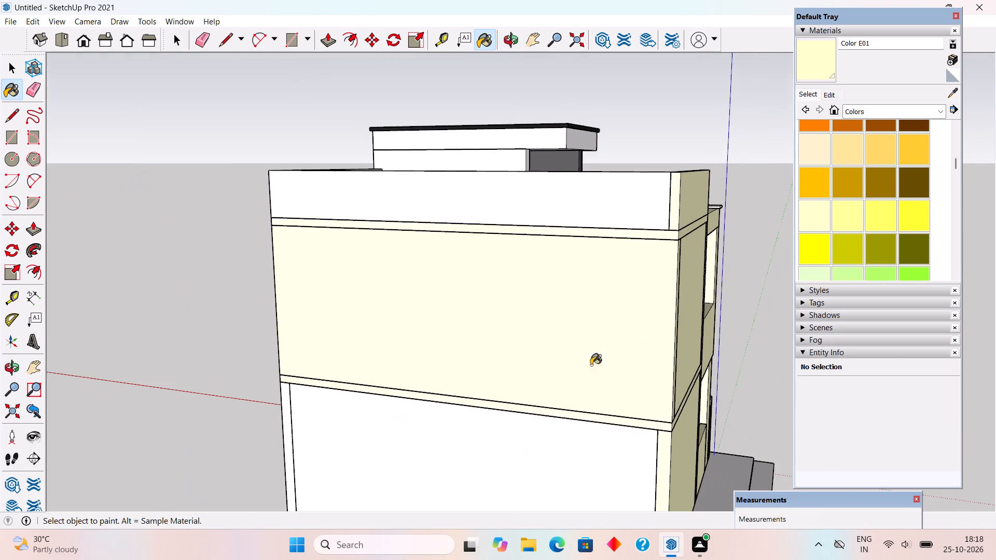
{"action": "left_click", "coordinate": [546, 471]}
{"action": "scroll", "coordinate": [502, 332], "scroll_direction": "down", "scroll_amount": 4}
{"action": "middle_click_drag", "start_coordinate": [423, 367], "coordinate": [700, 368]}
{"action": "scroll", "coordinate": [592, 451], "scroll_direction": "up", "scroll_amount": 3}
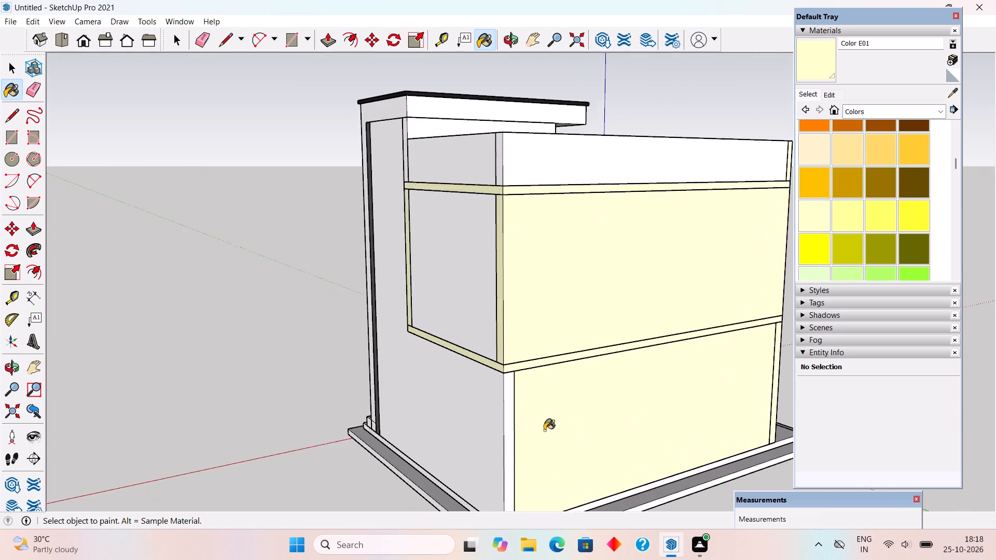
{"action": "scroll", "coordinate": [544, 430], "scroll_direction": "up", "scroll_amount": 1}
{"action": "left_click", "coordinate": [473, 403]}
{"action": "left_click", "coordinate": [483, 327]}
{"action": "left_click", "coordinate": [472, 139]}
{"action": "left_click", "coordinate": [526, 143]}
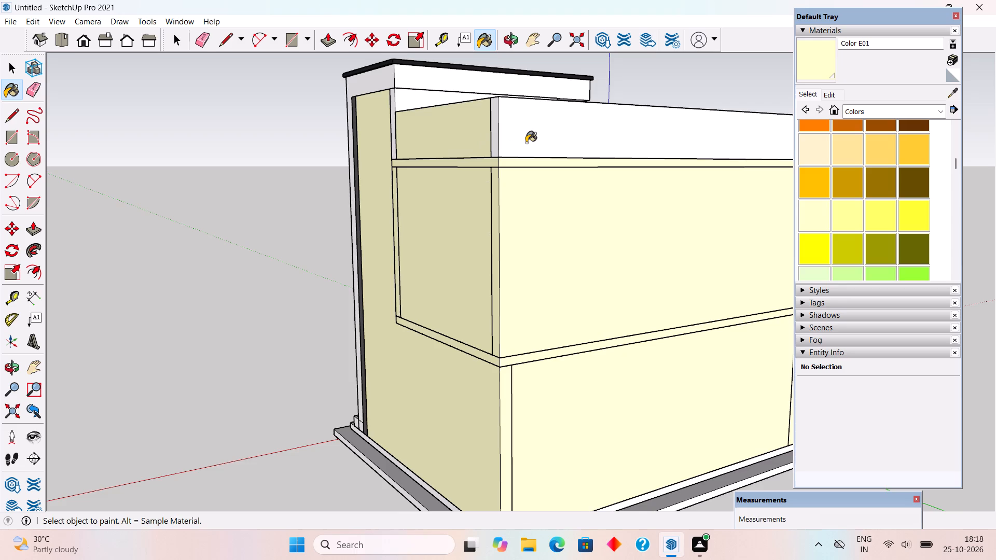
Paint the terrace-facing wall of the rooftop stair room with Color E01.
{"action": "scroll", "coordinate": [540, 222], "scroll_direction": "down", "scroll_amount": 1}
{"action": "middle_click_drag", "start_coordinate": [540, 349], "coordinate": [542, 399]}
{"action": "scroll", "coordinate": [542, 399], "scroll_direction": "down", "scroll_amount": 3}
{"action": "middle_click_drag", "start_coordinate": [405, 324], "coordinate": [430, 341]}
{"action": "scroll", "coordinate": [647, 343], "scroll_direction": "down", "scroll_amount": 1}
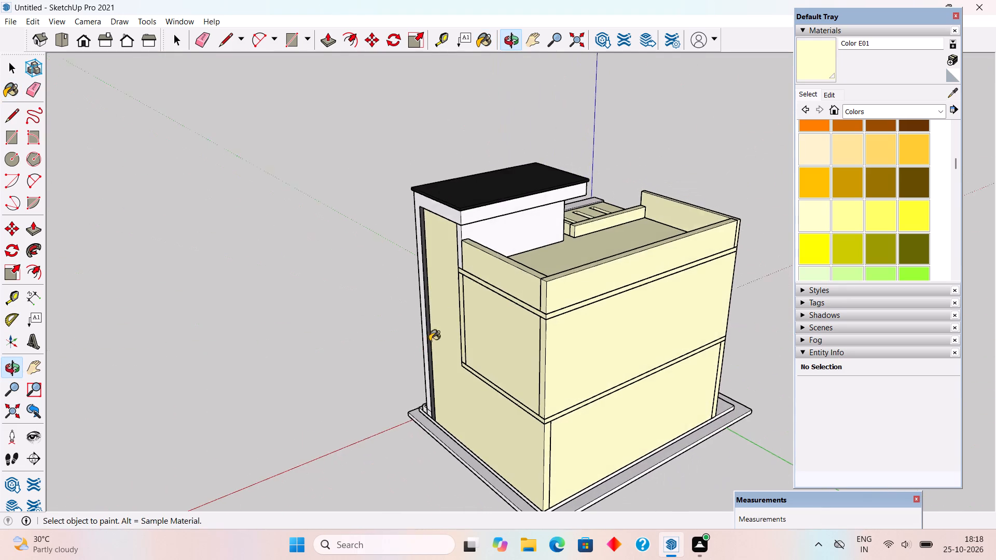
{"action": "middle_click_drag", "start_coordinate": [430, 341], "coordinate": [425, 352]}
{"action": "left_click", "coordinate": [497, 223]}
Examine the front facade from several angles to judge the cream walls against the red strip, grey wall and doors.
{"action": "middle_click_drag", "start_coordinate": [428, 317], "coordinate": [956, 316]}
{"action": "middle_click_drag", "start_coordinate": [607, 299], "coordinate": [755, 258]}
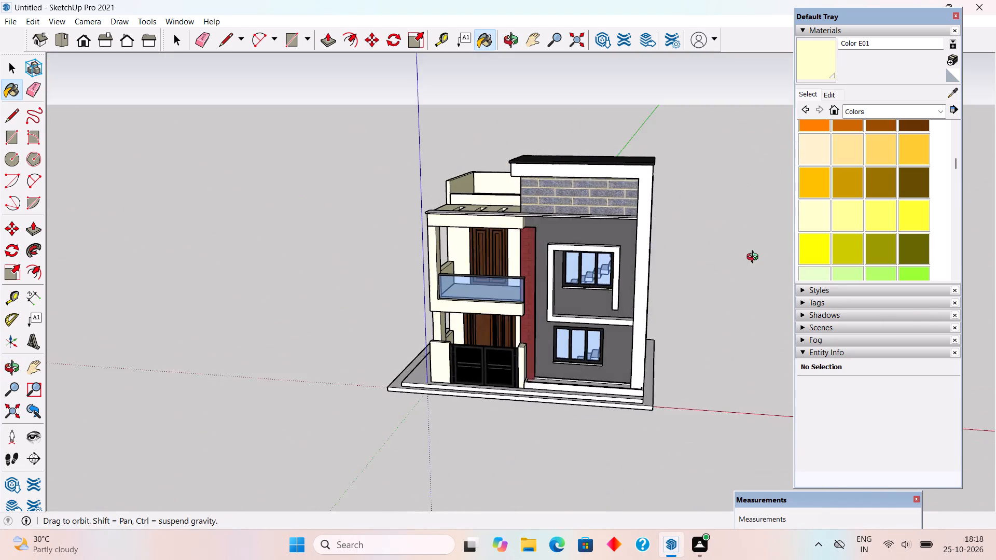
{"action": "middle_click_drag", "start_coordinate": [755, 258], "coordinate": [757, 255]}
{"action": "scroll", "coordinate": [761, 246], "scroll_direction": "up", "scroll_amount": 1}
{"action": "scroll", "coordinate": [509, 387], "scroll_direction": "up", "scroll_amount": 1}
{"action": "middle_click_drag", "start_coordinate": [509, 387], "coordinate": [610, 383]}
{"action": "scroll", "coordinate": [735, 330], "scroll_direction": "up", "scroll_amount": 2}
{"action": "scroll", "coordinate": [725, 381], "scroll_direction": "up", "scroll_amount": 1}
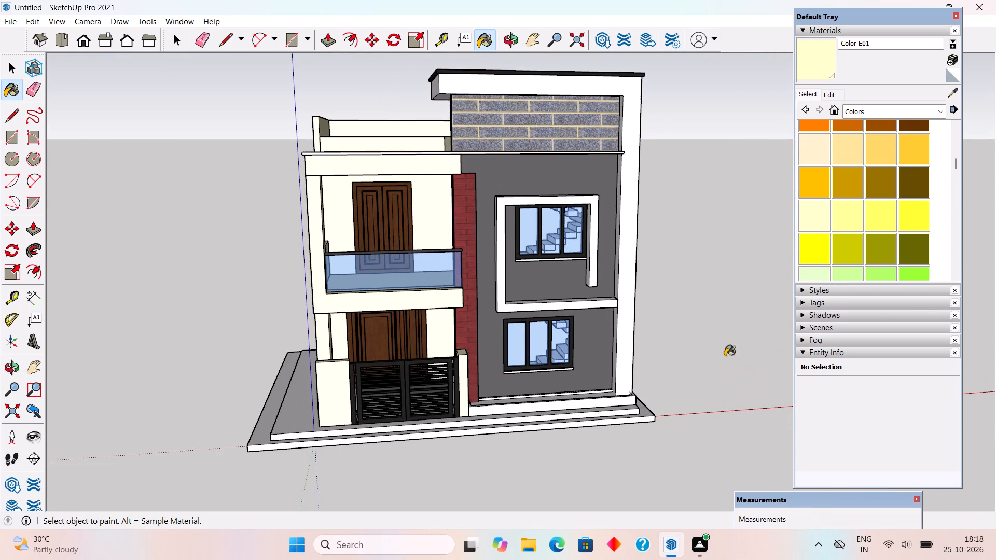
{"action": "scroll", "coordinate": [713, 361], "scroll_direction": "up", "scroll_amount": 1}
{"action": "middle_click_drag", "start_coordinate": [713, 356], "coordinate": [705, 331]}
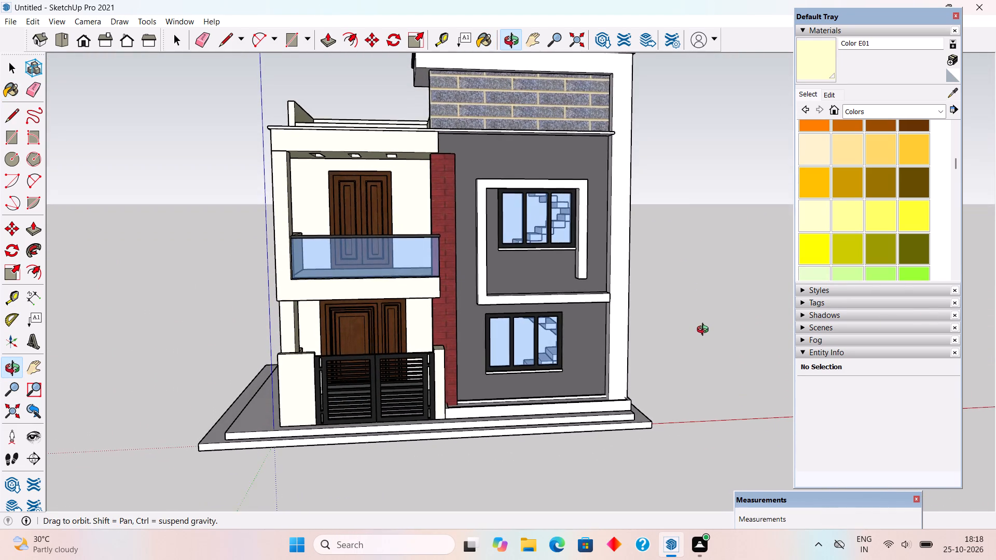
{"action": "middle_click_drag", "start_coordinate": [705, 331], "coordinate": [696, 338]}
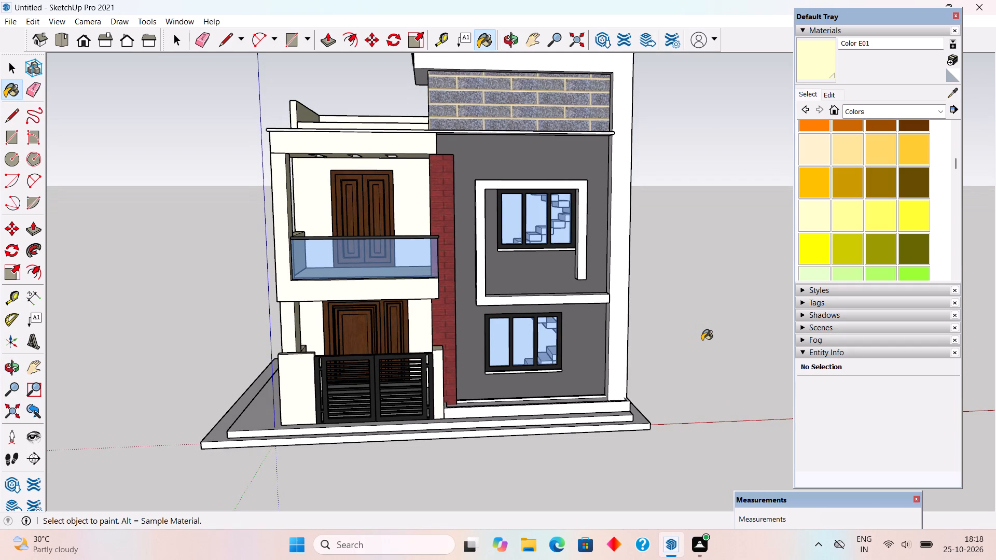
Paint the planter bed's top face below the ground-floor window with Grass Dark Green from the Landscaping, Fencing and Vegetation collection.
{"action": "key", "text": "space"}
{"action": "middle_click_drag", "start_coordinate": [655, 367], "coordinate": [629, 451]}
{"action": "scroll", "coordinate": [622, 416], "scroll_direction": "up", "scroll_amount": 3}
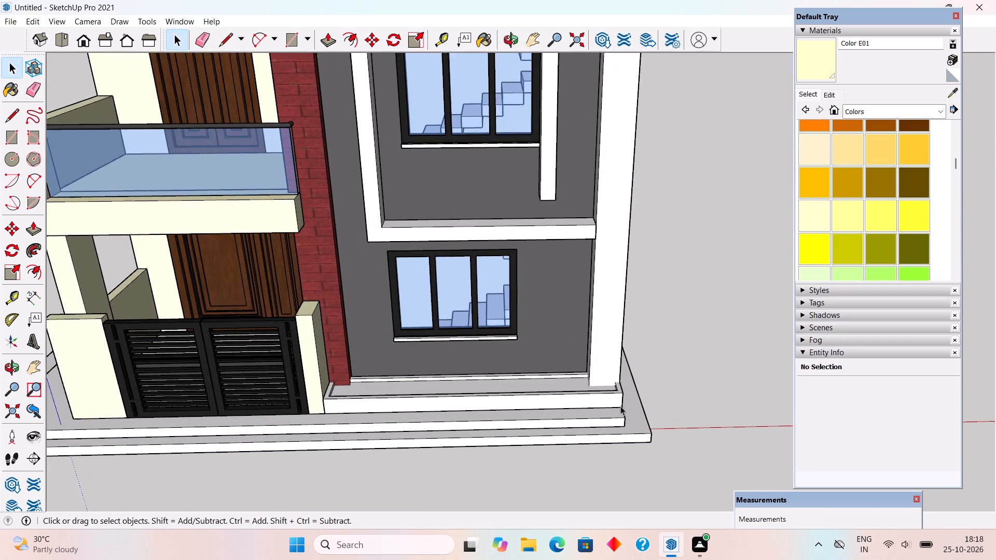
{"action": "scroll", "coordinate": [620, 406], "scroll_direction": "up", "scroll_amount": 5}
{"action": "double_click", "coordinate": [554, 392]}
{"action": "left_click", "coordinate": [554, 392]}
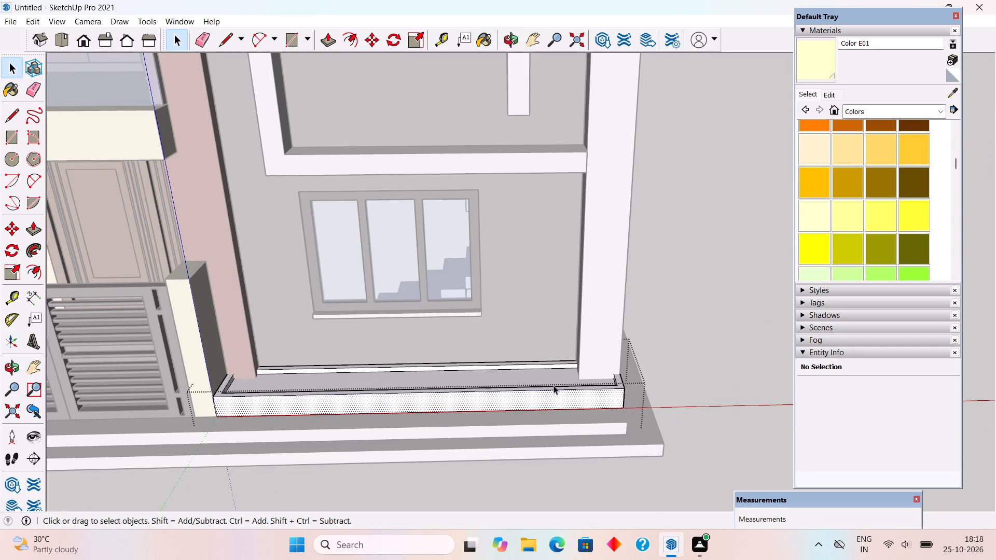
{"action": "left_click", "coordinate": [552, 380]}
{"action": "scroll", "coordinate": [995, 155], "scroll_direction": "up", "scroll_amount": 3}
{"action": "scroll", "coordinate": [978, 116], "scroll_direction": "down", "scroll_amount": 3}
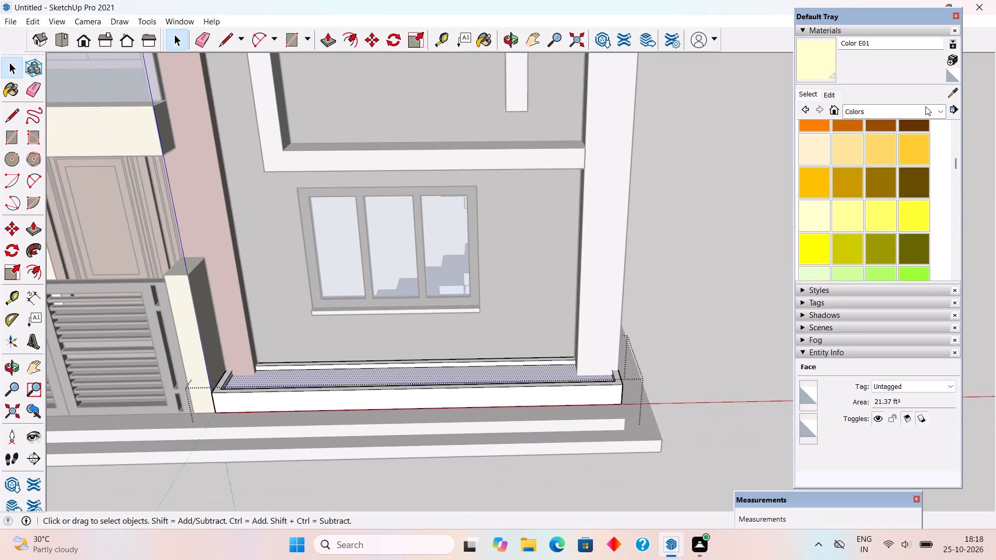
{"action": "left_click", "coordinate": [925, 106]}
{"action": "left_click", "coordinate": [942, 189]}
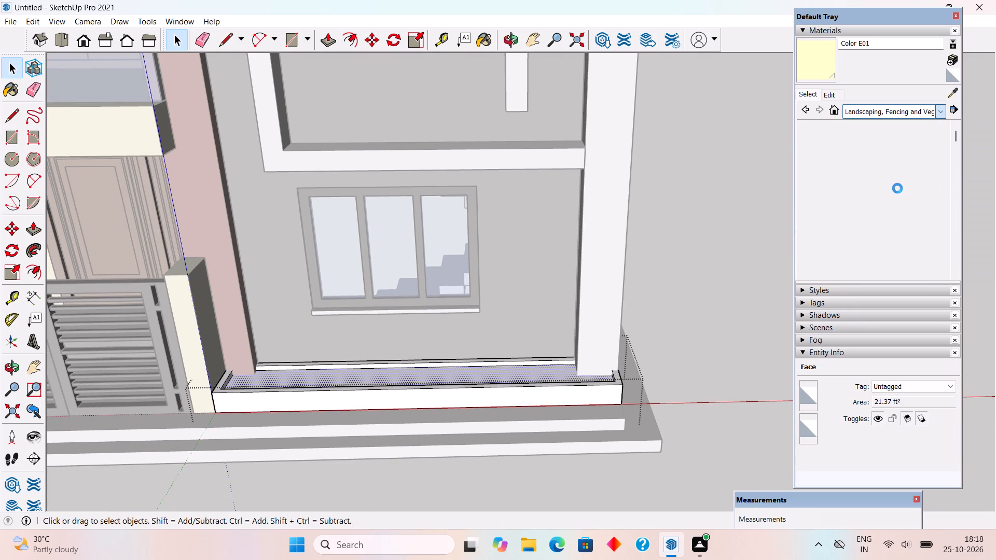
{"action": "left_click", "coordinate": [912, 200]}
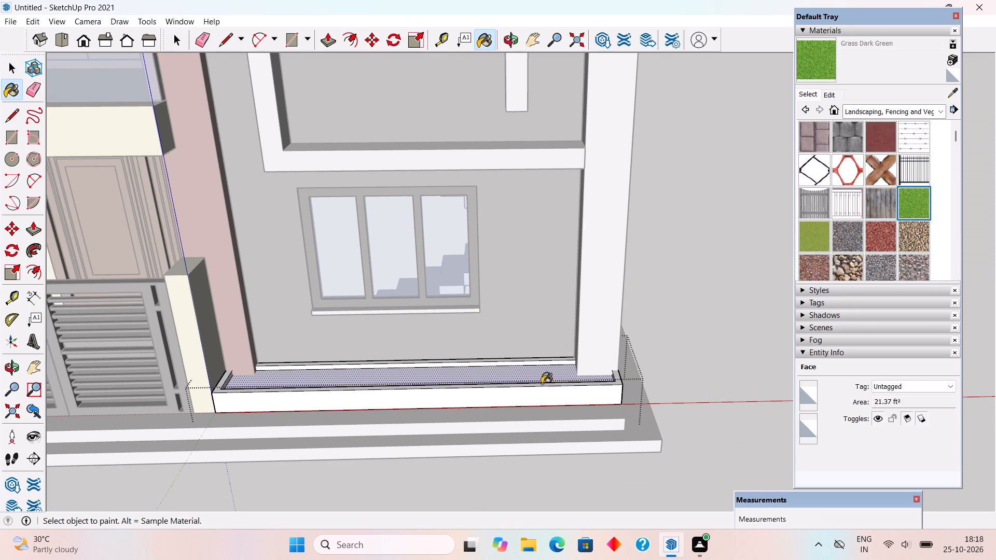
{"action": "left_click", "coordinate": [543, 369]}
{"action": "key", "text": "space"}
{"action": "left_click", "coordinate": [758, 338]}
{"action": "scroll", "coordinate": [741, 321], "scroll_direction": "down", "scroll_amount": 5}
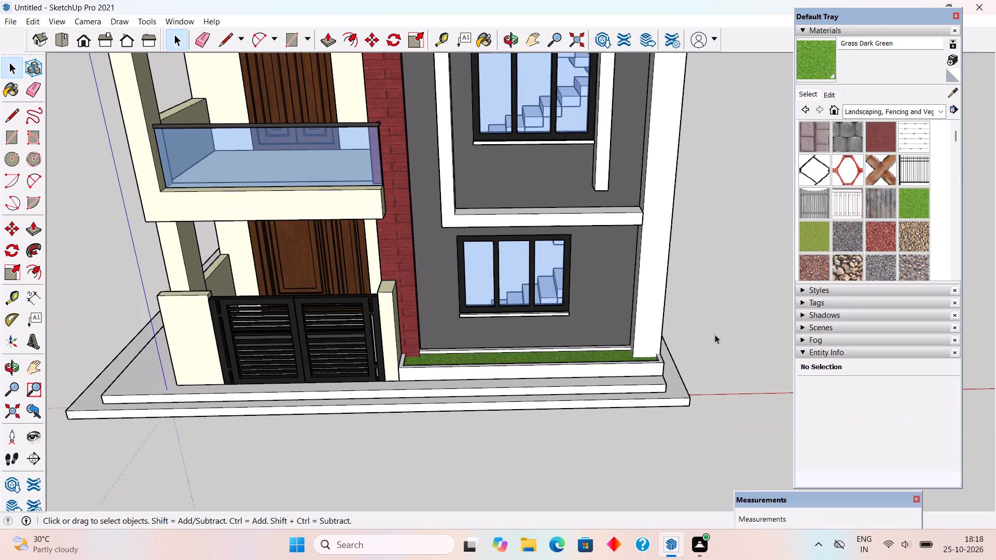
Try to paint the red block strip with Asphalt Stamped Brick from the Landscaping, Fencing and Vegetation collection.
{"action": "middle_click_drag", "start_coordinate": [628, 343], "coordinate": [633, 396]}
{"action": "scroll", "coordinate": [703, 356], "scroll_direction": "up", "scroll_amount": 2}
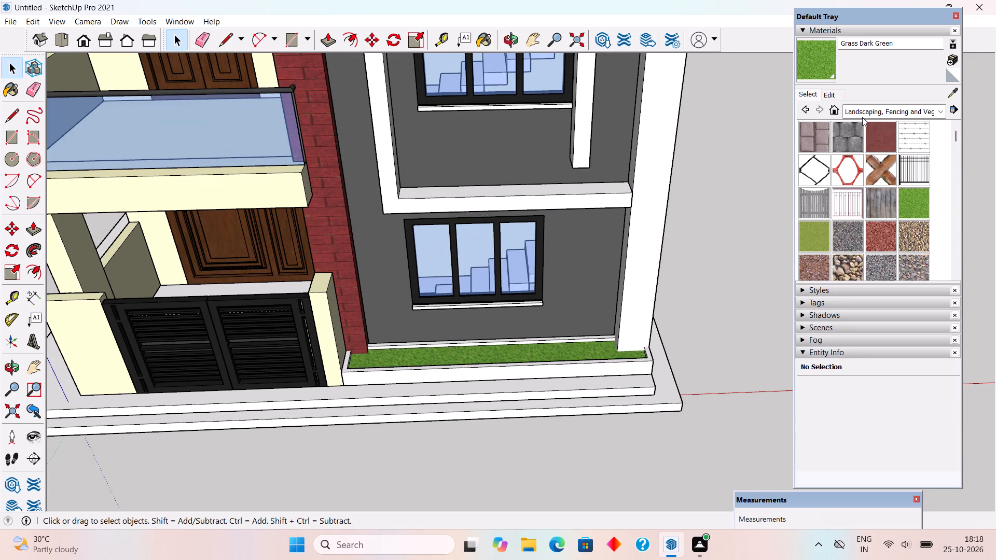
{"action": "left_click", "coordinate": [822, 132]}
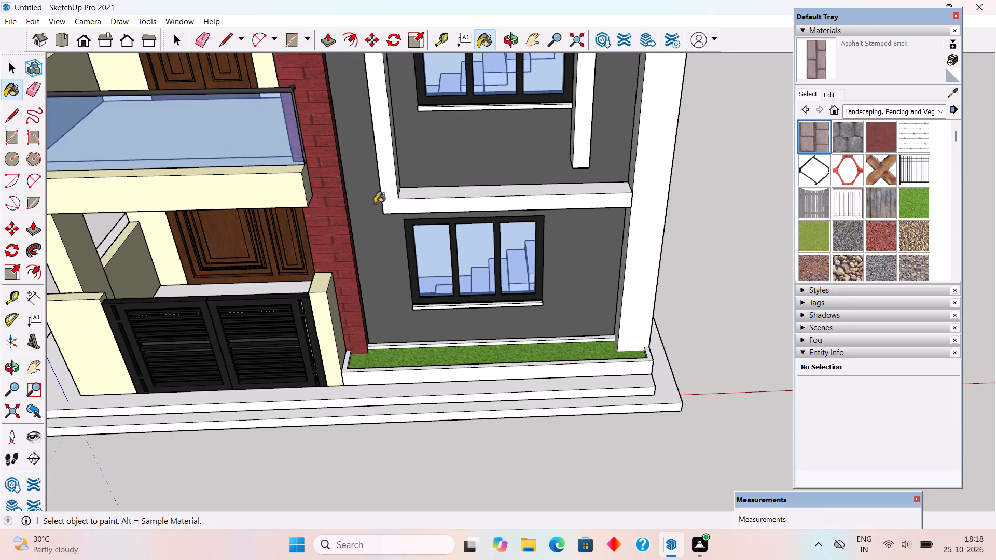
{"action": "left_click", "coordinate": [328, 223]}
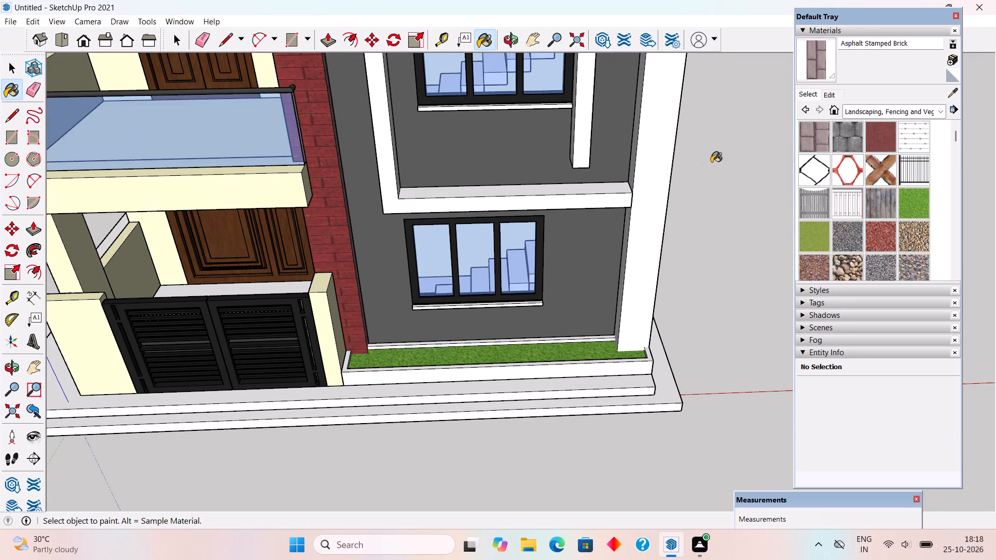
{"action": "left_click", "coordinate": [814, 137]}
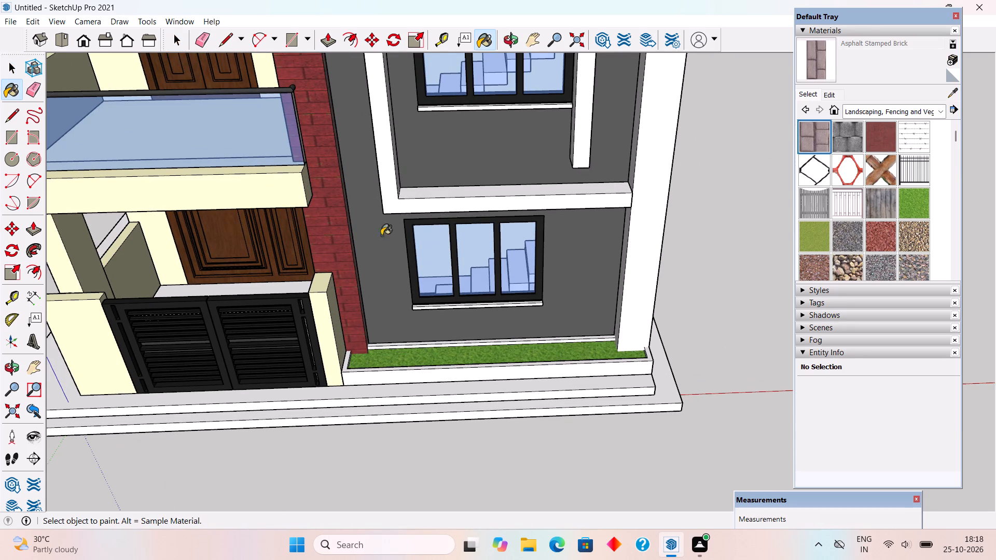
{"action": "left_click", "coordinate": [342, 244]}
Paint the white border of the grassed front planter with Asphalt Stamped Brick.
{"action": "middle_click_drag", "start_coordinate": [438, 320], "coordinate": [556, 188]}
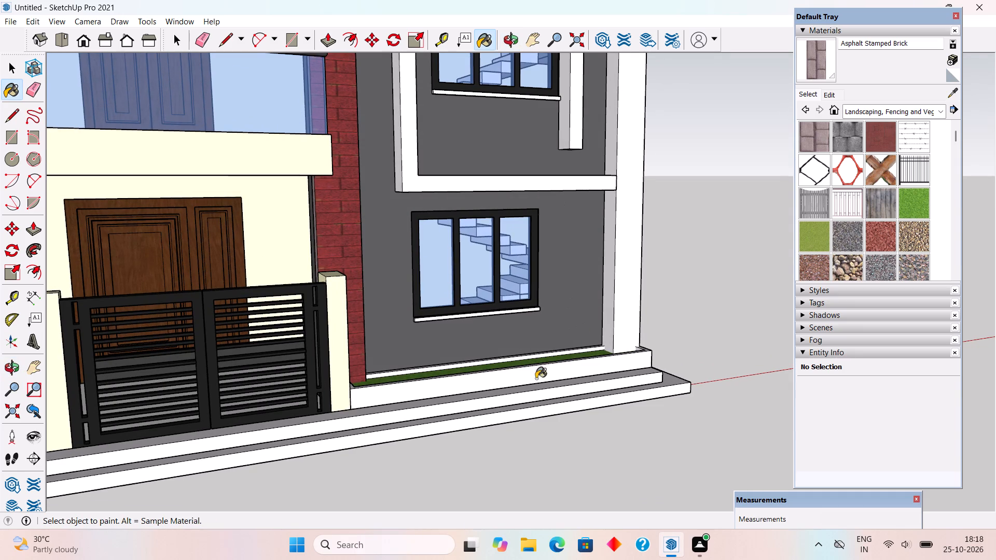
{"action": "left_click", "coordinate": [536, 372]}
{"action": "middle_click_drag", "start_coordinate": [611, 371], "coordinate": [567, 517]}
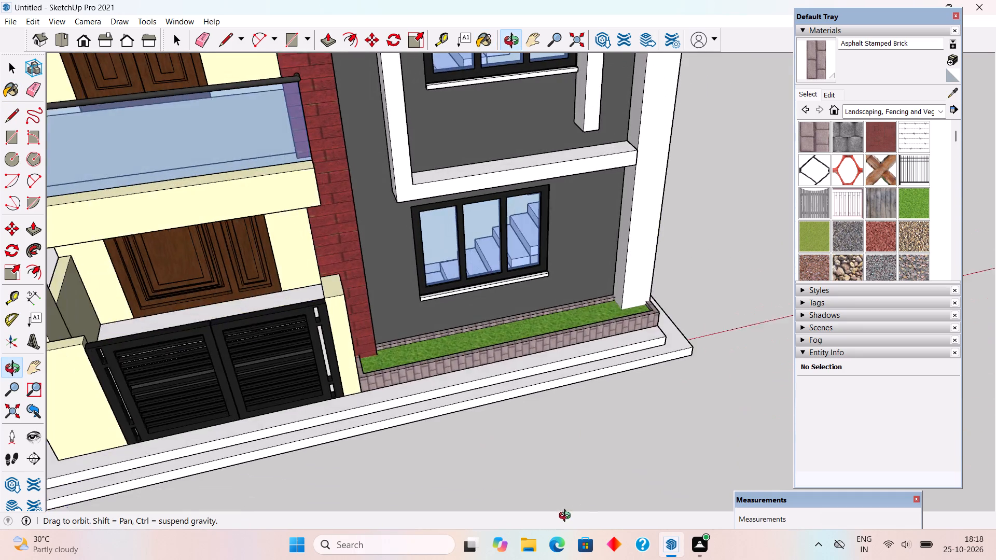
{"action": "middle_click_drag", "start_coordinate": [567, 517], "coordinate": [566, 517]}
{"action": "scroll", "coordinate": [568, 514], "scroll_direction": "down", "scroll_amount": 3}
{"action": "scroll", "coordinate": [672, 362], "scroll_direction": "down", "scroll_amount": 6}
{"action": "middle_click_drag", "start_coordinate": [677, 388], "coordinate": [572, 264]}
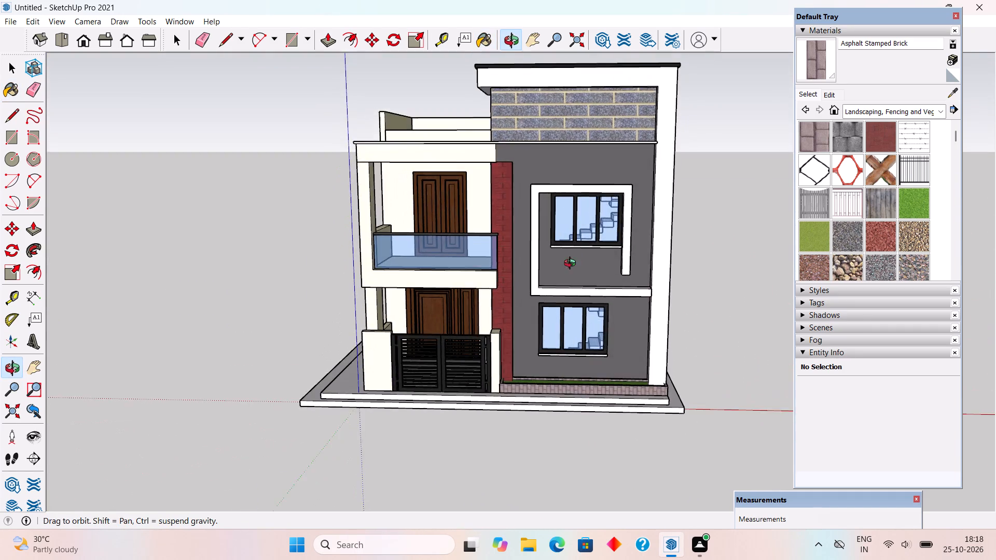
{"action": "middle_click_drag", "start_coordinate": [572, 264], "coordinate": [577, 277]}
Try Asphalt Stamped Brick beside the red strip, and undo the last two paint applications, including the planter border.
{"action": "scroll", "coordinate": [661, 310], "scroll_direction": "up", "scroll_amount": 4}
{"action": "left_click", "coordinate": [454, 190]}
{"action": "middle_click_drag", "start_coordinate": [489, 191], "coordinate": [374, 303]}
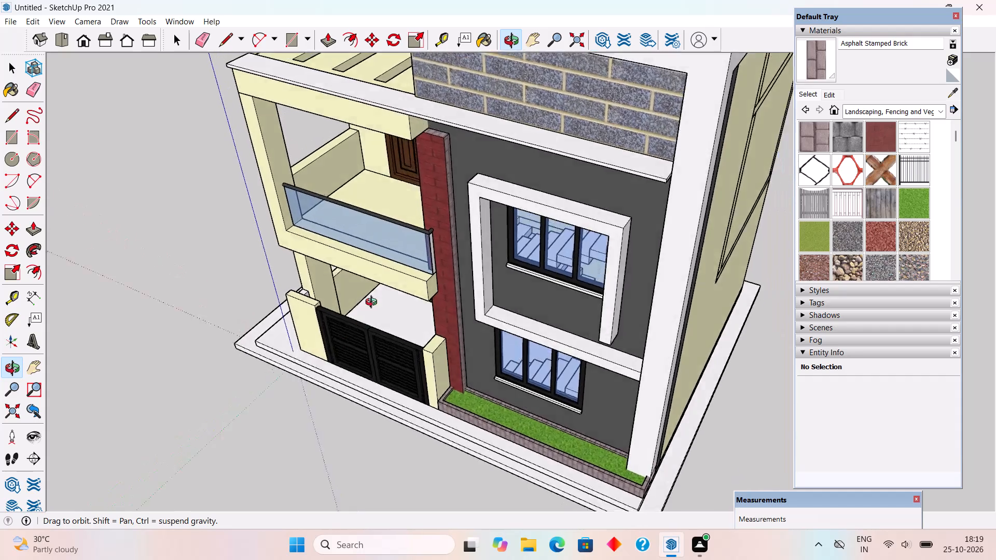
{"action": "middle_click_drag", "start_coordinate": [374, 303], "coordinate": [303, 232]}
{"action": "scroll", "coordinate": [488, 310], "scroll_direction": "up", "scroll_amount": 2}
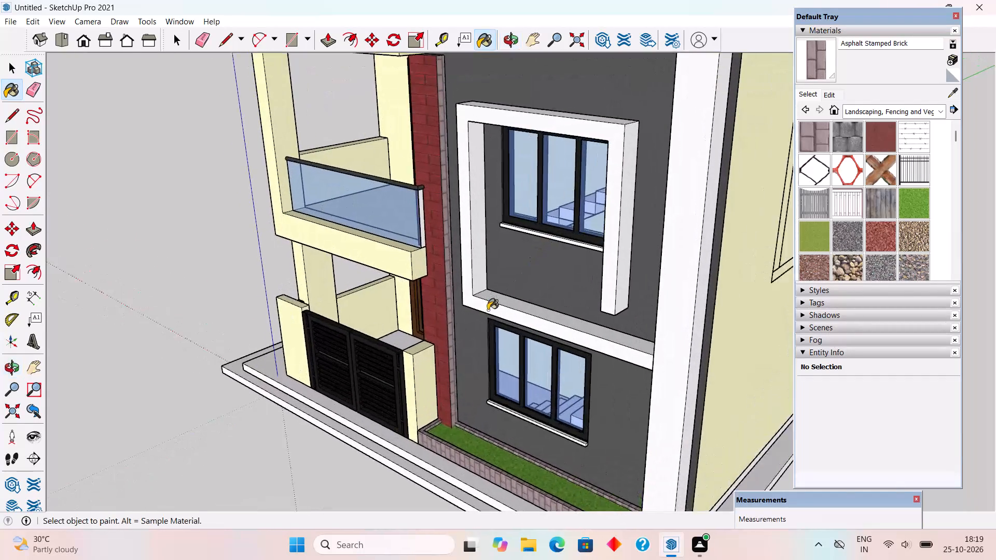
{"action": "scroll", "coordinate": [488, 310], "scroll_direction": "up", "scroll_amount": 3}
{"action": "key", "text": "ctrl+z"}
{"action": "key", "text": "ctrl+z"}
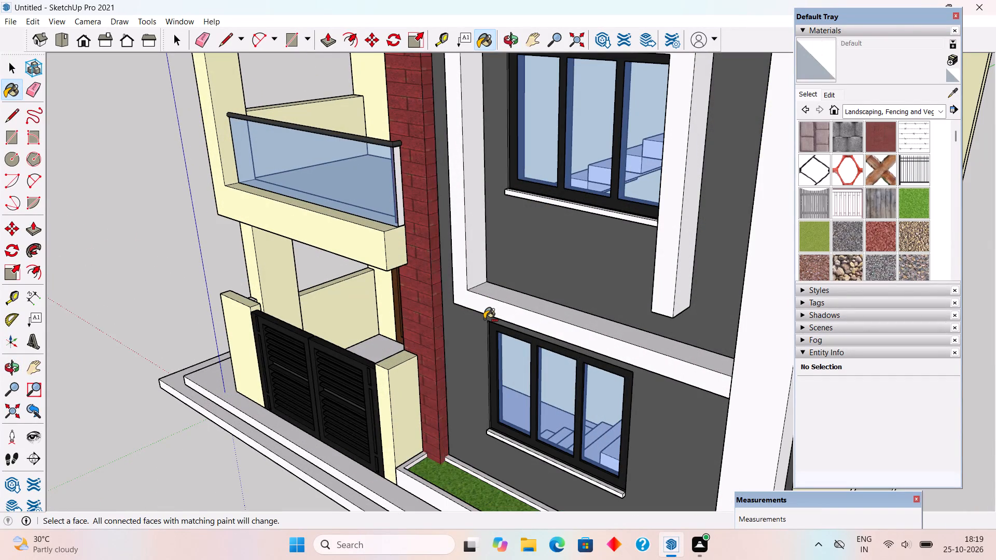
Paint the planter border around the grass with Asphalt Stamped Brick again.
{"action": "left_click", "coordinate": [437, 498]}
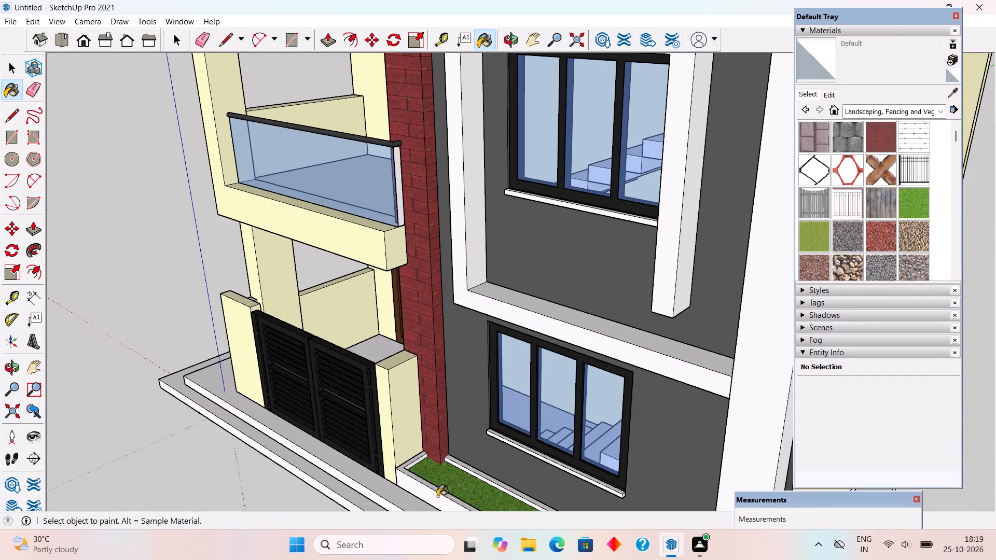
{"action": "scroll", "coordinate": [439, 495], "scroll_direction": "up", "scroll_amount": 4}
{"action": "left_click", "coordinate": [439, 495]}
{"action": "scroll", "coordinate": [439, 495], "scroll_direction": "down", "scroll_amount": 5}
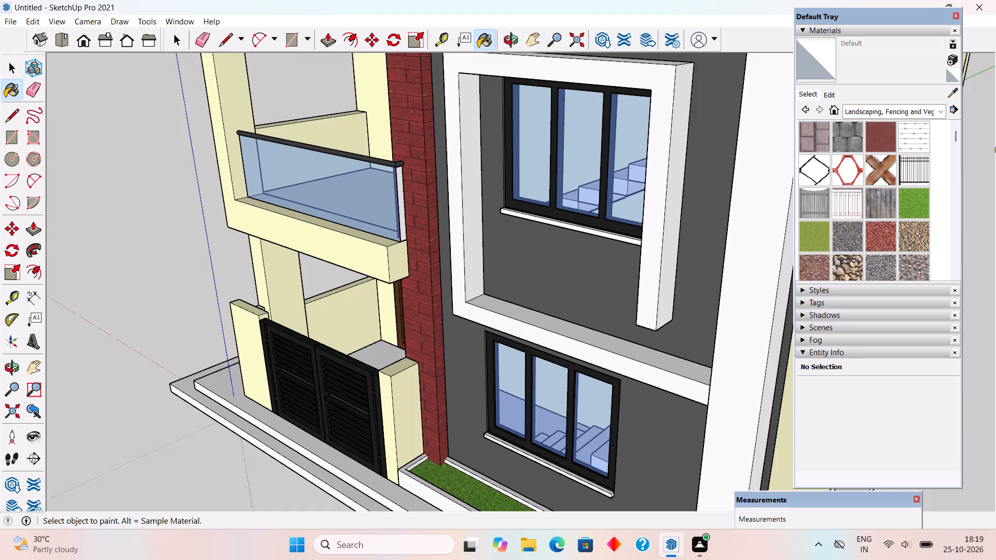
{"action": "left_click", "coordinate": [817, 130]}
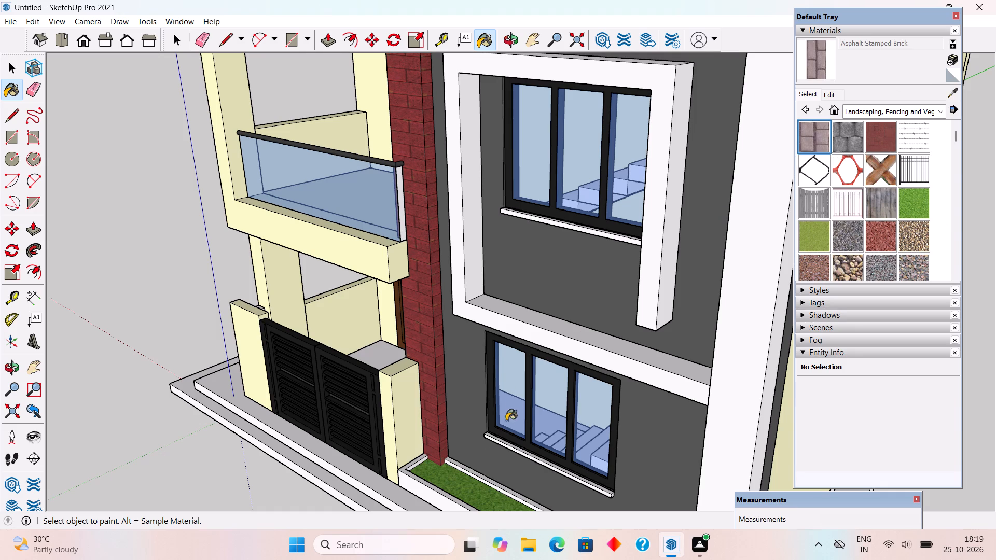
{"action": "left_click", "coordinate": [435, 496]}
Paint the grey block front wall below the top roof slab with Asphalt Stamped Brick.
{"action": "scroll", "coordinate": [455, 470], "scroll_direction": "down", "scroll_amount": 4}
{"action": "middle_click_drag", "start_coordinate": [483, 445], "coordinate": [592, 409]}
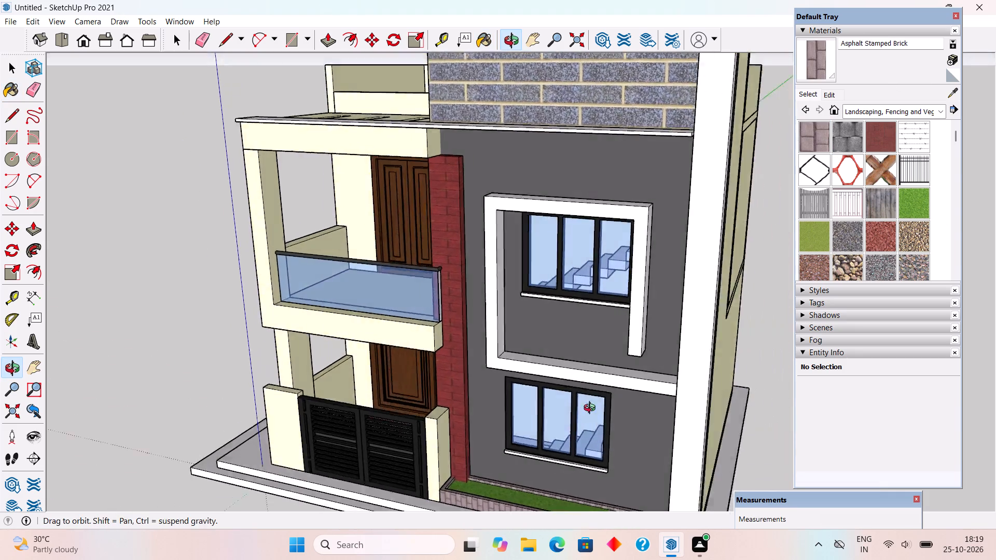
{"action": "middle_click_drag", "start_coordinate": [592, 409], "coordinate": [615, 386]}
{"action": "scroll", "coordinate": [615, 386], "scroll_direction": "down", "scroll_amount": 4}
{"action": "middle_click_drag", "start_coordinate": [644, 513], "coordinate": [745, 451]}
{"action": "middle_click_drag", "start_coordinate": [543, 517], "coordinate": [673, 459]}
{"action": "middle_click_drag", "start_coordinate": [682, 487], "coordinate": [795, 431]}
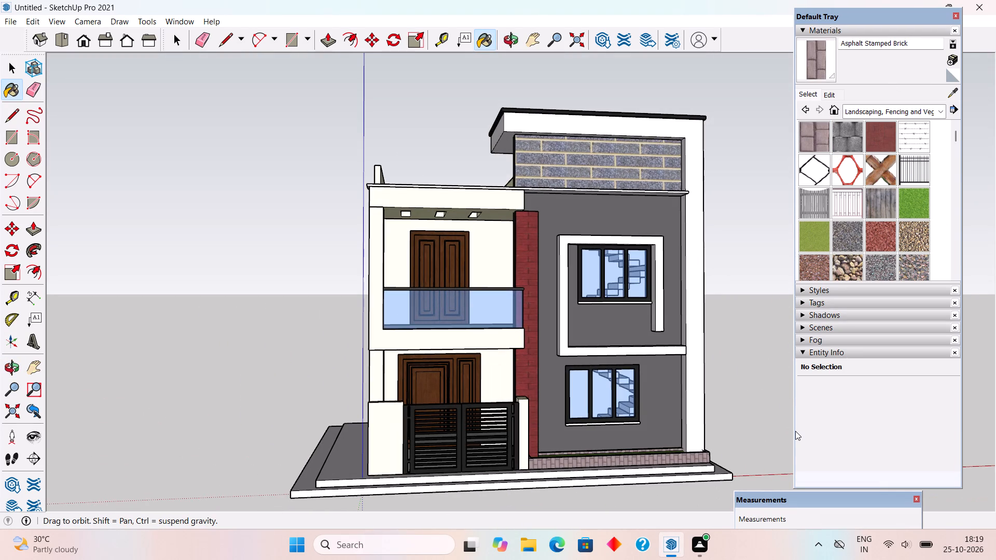
{"action": "left_click", "coordinate": [639, 160]}
{"action": "scroll", "coordinate": [704, 166], "scroll_direction": "up", "scroll_amount": 5}
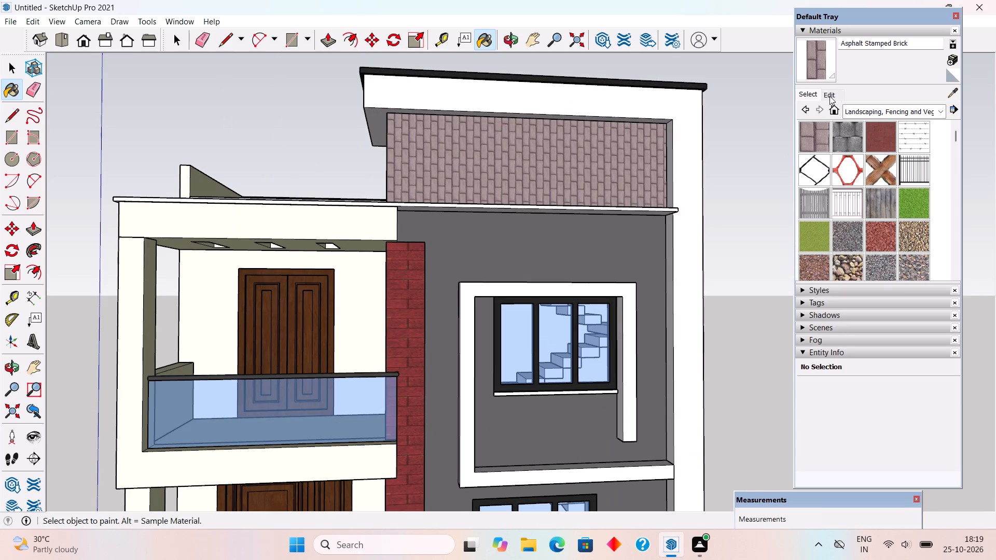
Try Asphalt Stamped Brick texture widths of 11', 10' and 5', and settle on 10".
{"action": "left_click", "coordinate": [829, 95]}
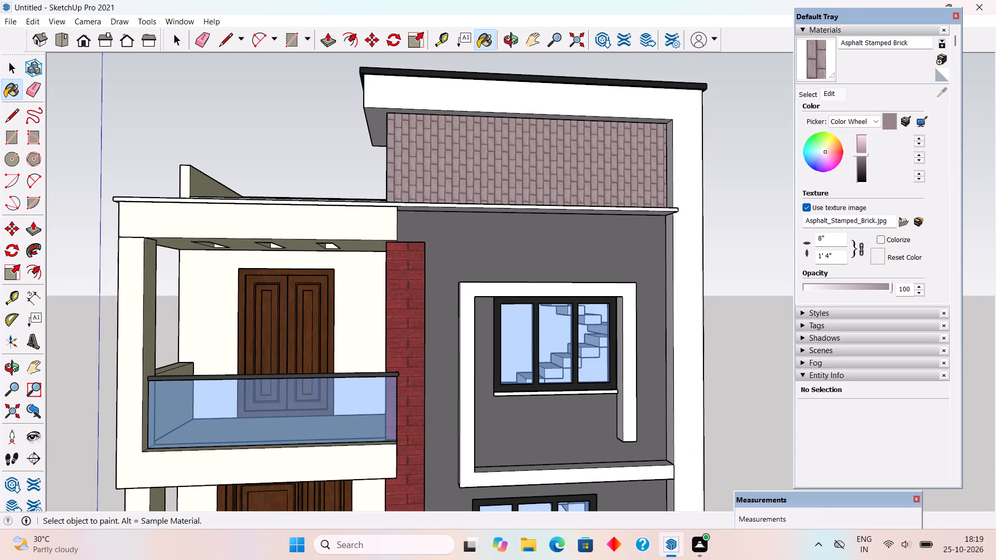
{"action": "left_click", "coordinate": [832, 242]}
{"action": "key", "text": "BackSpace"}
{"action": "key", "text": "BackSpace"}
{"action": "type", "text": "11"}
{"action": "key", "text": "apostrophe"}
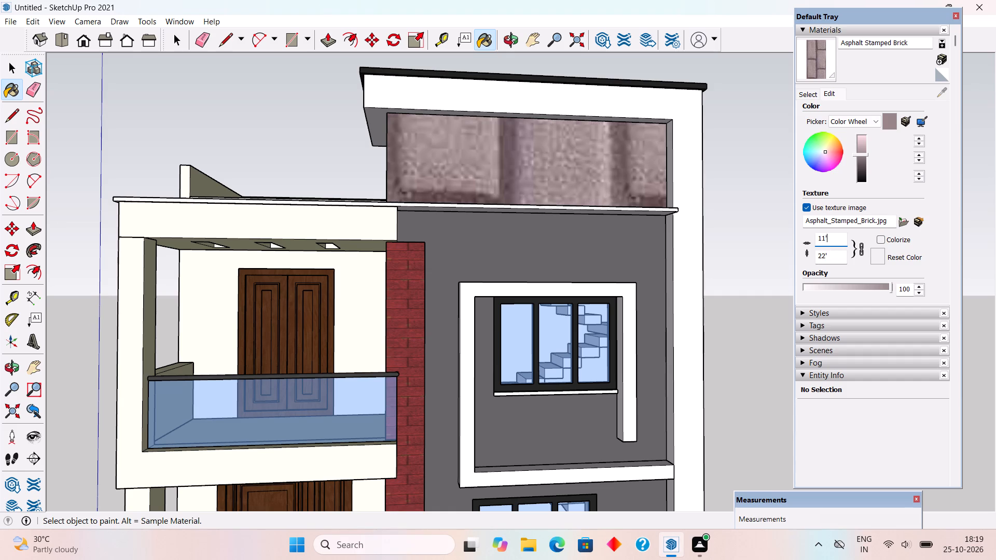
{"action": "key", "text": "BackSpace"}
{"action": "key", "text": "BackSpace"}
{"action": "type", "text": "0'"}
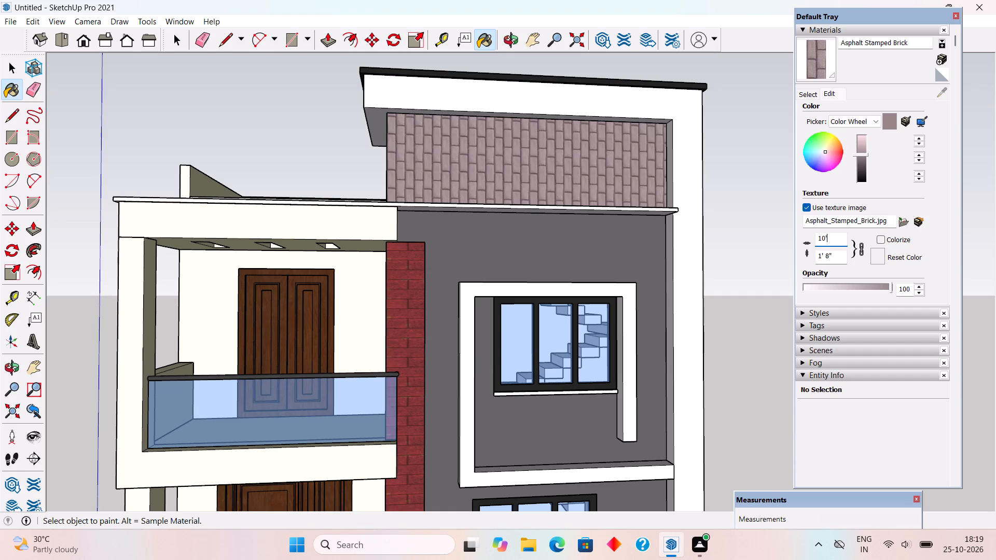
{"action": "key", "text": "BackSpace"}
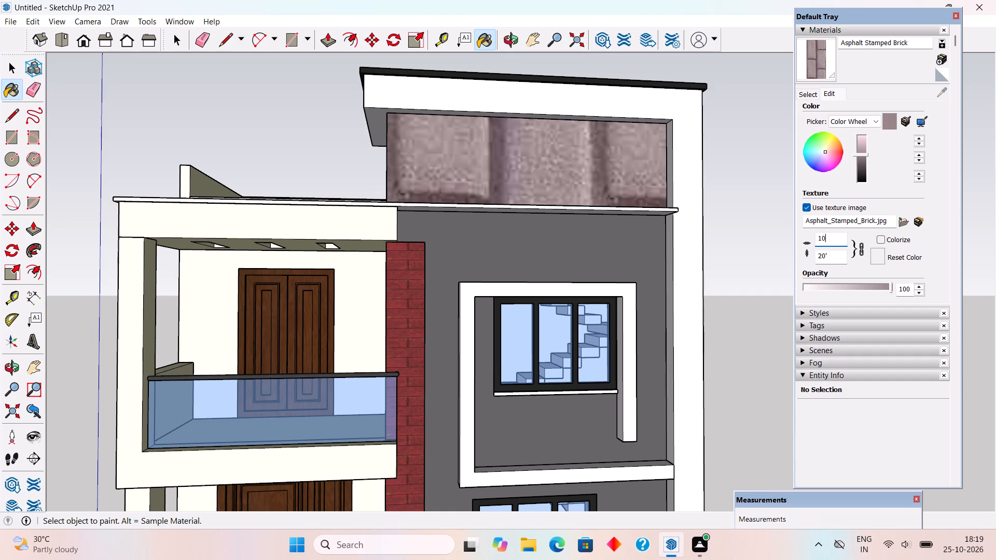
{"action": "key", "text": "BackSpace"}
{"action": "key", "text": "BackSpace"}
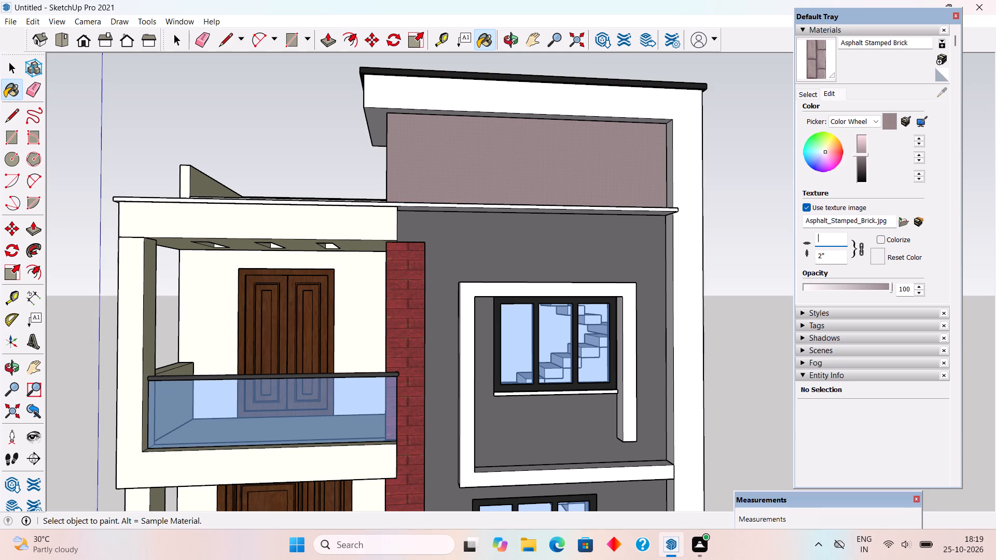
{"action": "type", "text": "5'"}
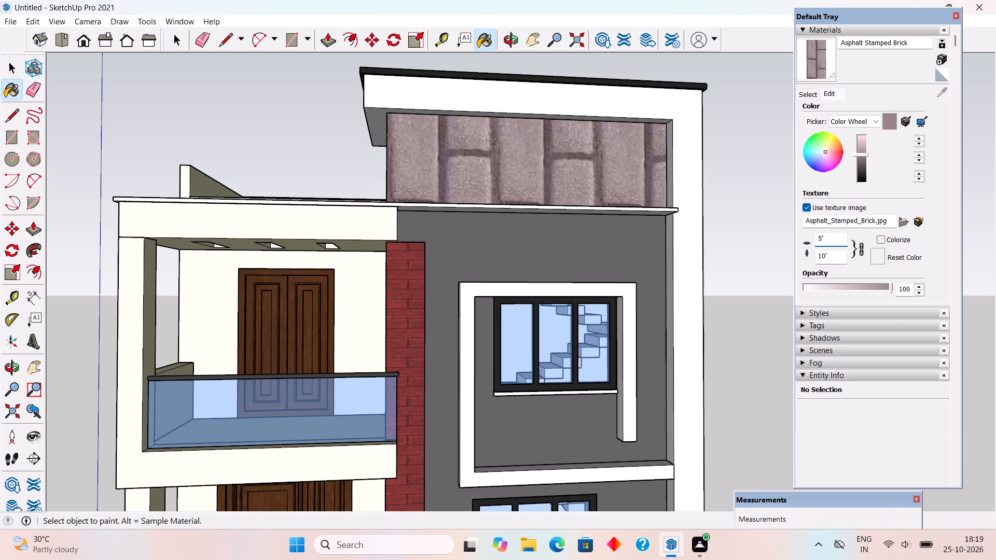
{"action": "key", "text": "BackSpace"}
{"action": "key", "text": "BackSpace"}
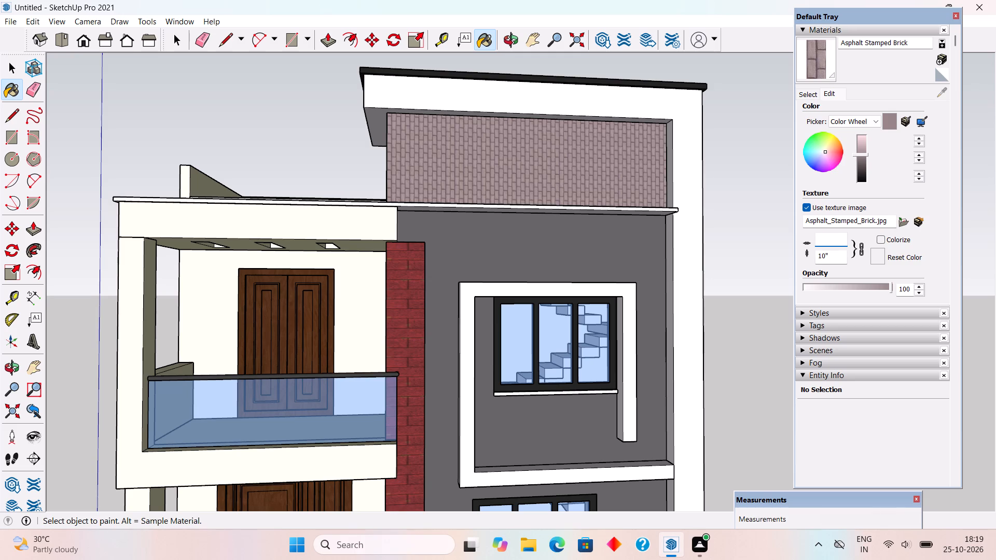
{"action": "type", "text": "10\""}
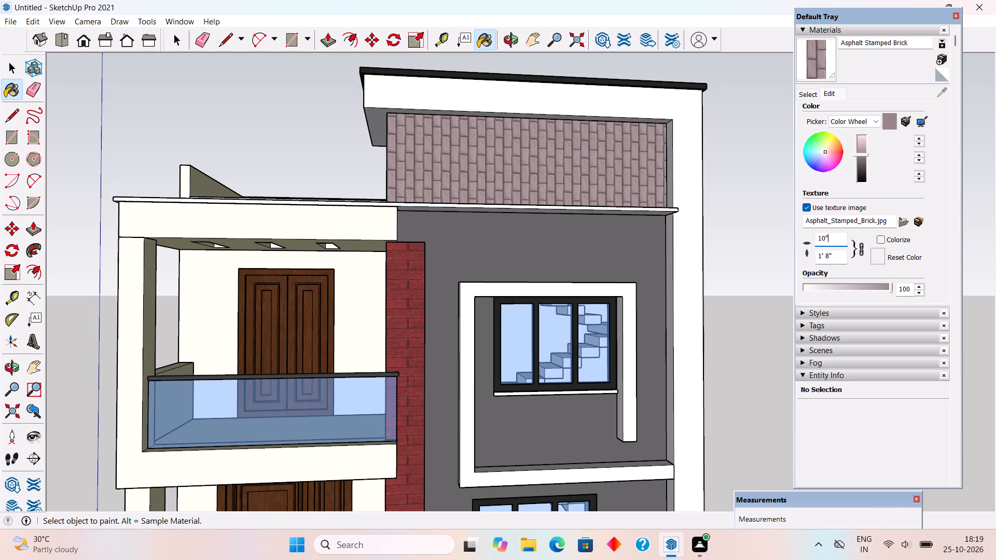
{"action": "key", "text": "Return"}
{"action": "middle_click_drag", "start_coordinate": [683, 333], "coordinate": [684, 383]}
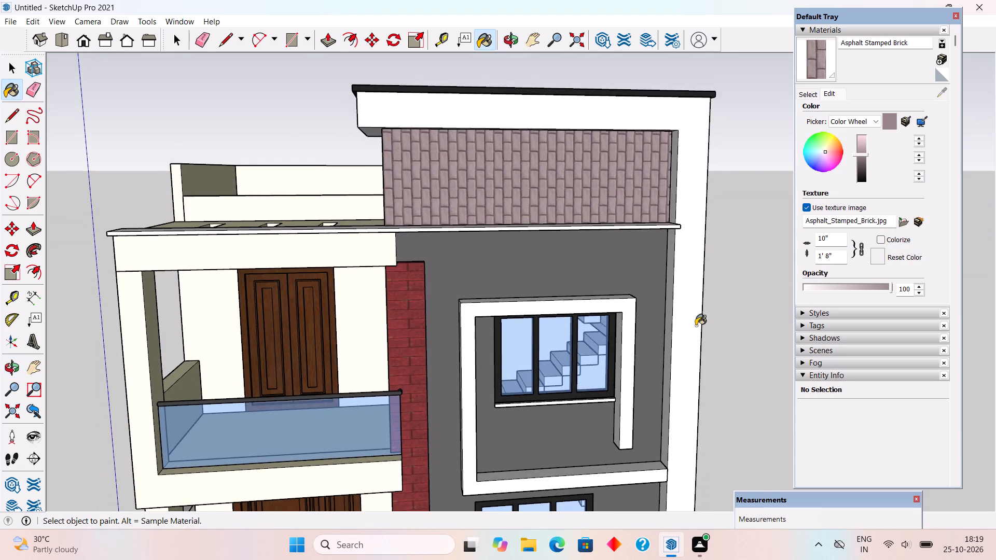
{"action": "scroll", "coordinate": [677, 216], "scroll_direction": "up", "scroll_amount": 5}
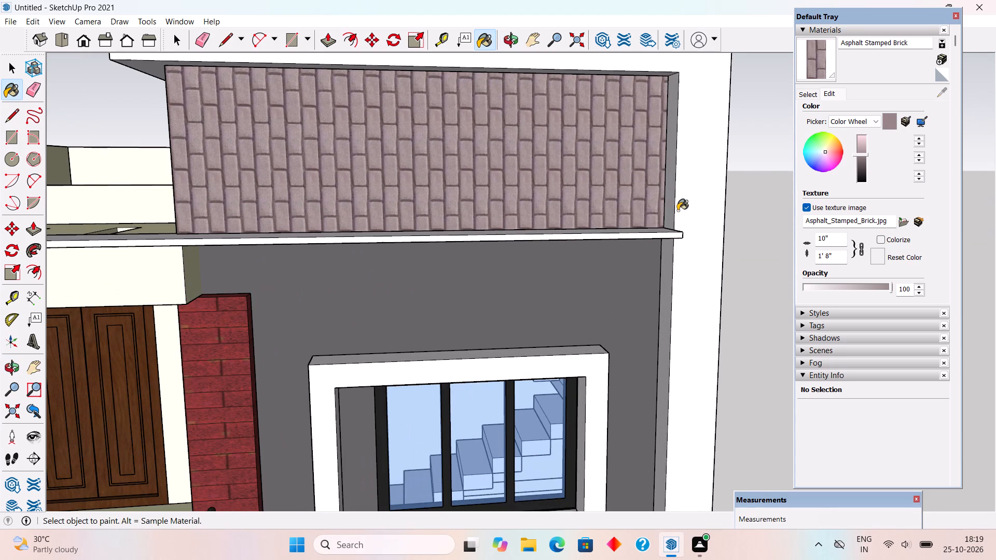
Set the Asphalt Stamped Brick texture width to 15".
{"action": "key", "text": "BackSpace"}
{"action": "left_click", "coordinate": [828, 238]}
{"action": "key", "text": "BackSpace"}
{"action": "key", "text": "BackSpace"}
{"action": "key", "text": "BackSpace"}
{"action": "type", "text": "15\""}
{"action": "key", "text": "Return"}
{"action": "key", "text": "space"}
{"action": "scroll", "coordinate": [750, 232], "scroll_direction": "down", "scroll_amount": 9}
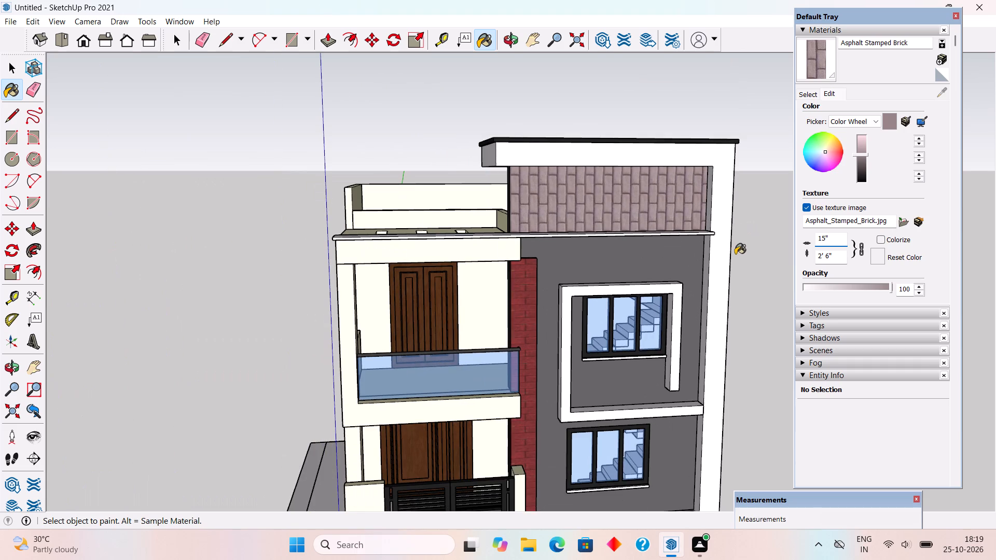
{"action": "key", "text": "space"}
{"action": "left_click", "coordinate": [741, 258]}
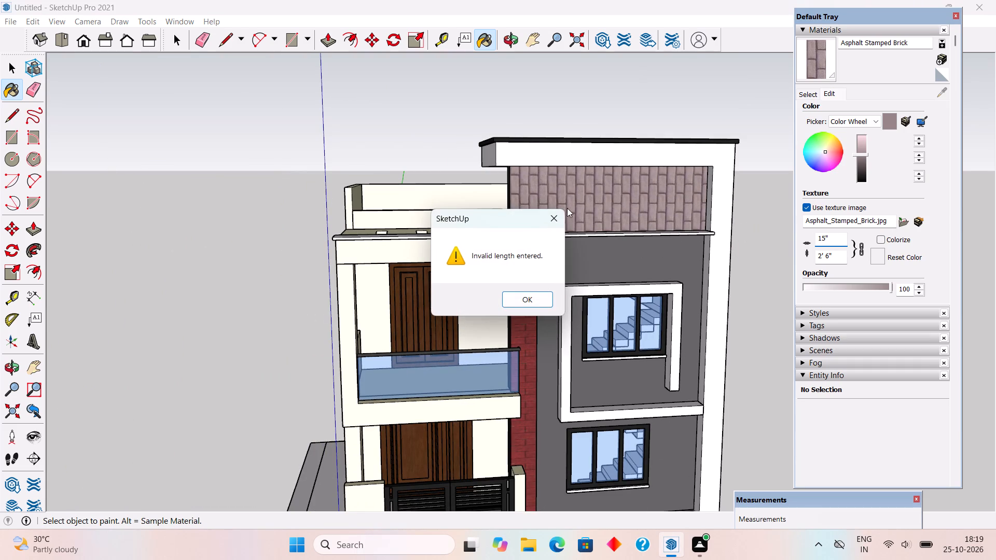
{"action": "left_click", "coordinate": [561, 213]}
Examine the front facade from several angles to judge the brick texture's scale on the upper wall and planter.
{"action": "scroll", "coordinate": [651, 258], "scroll_direction": "down", "scroll_amount": 4}
{"action": "middle_click_drag", "start_coordinate": [699, 330], "coordinate": [681, 263]}
{"action": "scroll", "coordinate": [741, 346], "scroll_direction": "up", "scroll_amount": 2}
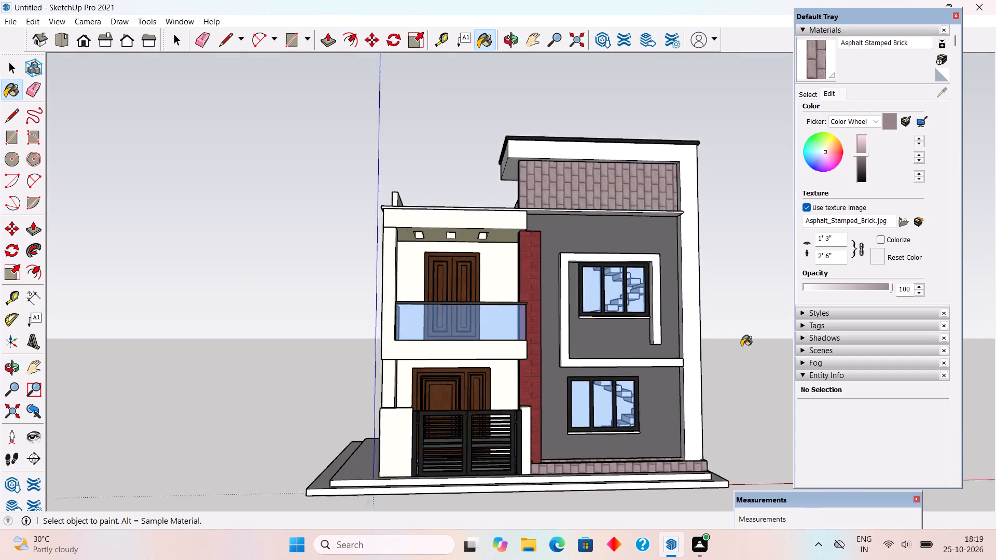
{"action": "scroll", "coordinate": [741, 346], "scroll_direction": "up", "scroll_amount": 3}
{"action": "middle_click_drag", "start_coordinate": [686, 303], "coordinate": [690, 356]}
{"action": "scroll", "coordinate": [690, 356], "scroll_direction": "down", "scroll_amount": 3}
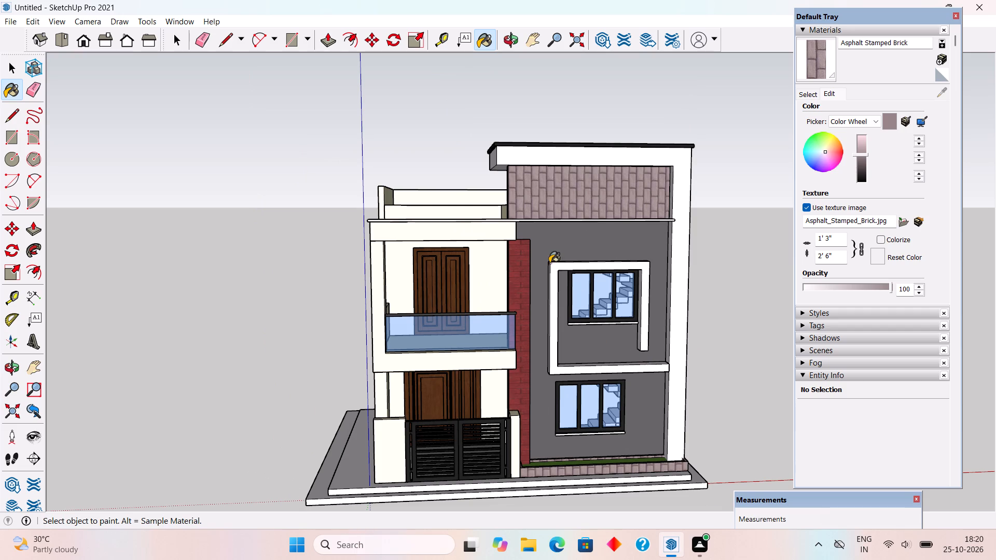
{"action": "middle_click_drag", "start_coordinate": [552, 284], "coordinate": [566, 357]}
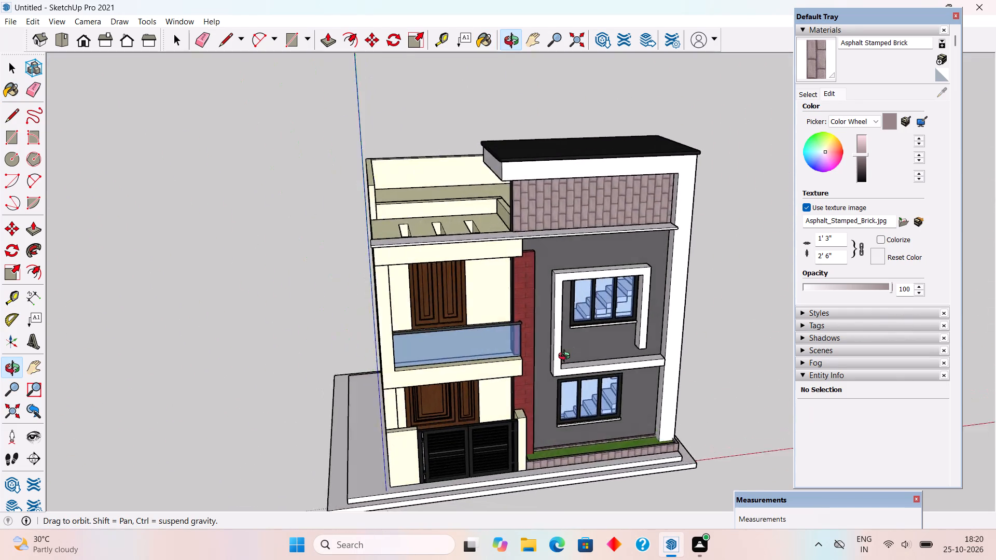
{"action": "middle_click_drag", "start_coordinate": [566, 357], "coordinate": [595, 291]}
{"action": "scroll", "coordinate": [930, 249], "scroll_direction": "up", "scroll_amount": 3}
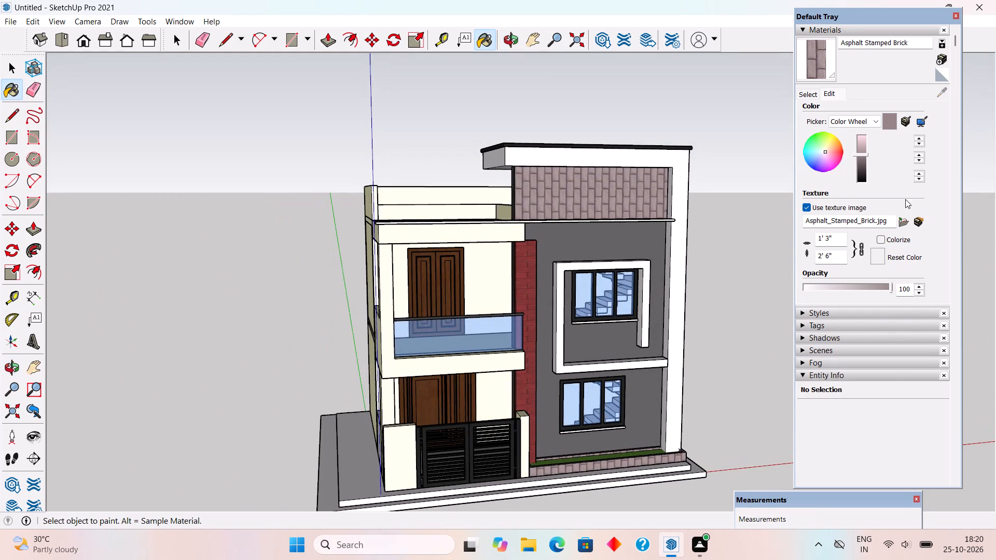
Paint the front wall below the top roof slab with Concrete Block Retaining Gray.
{"action": "left_click", "coordinate": [807, 91]}
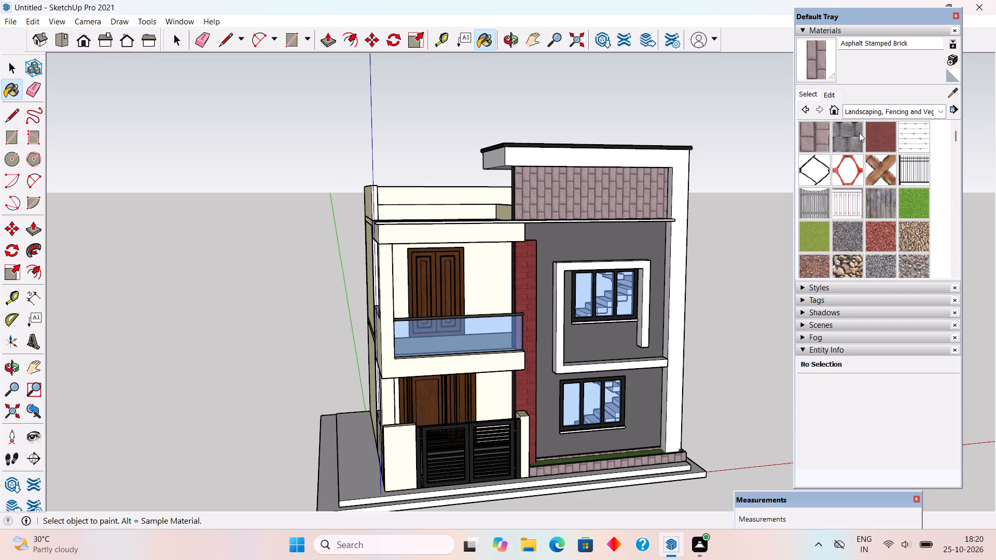
{"action": "left_click", "coordinate": [842, 133]}
{"action": "left_click", "coordinate": [595, 198]}
Set the Concrete Block Retaining Gray texture width to 3'.
{"action": "scroll", "coordinate": [783, 215], "scroll_direction": "up", "scroll_amount": 7}
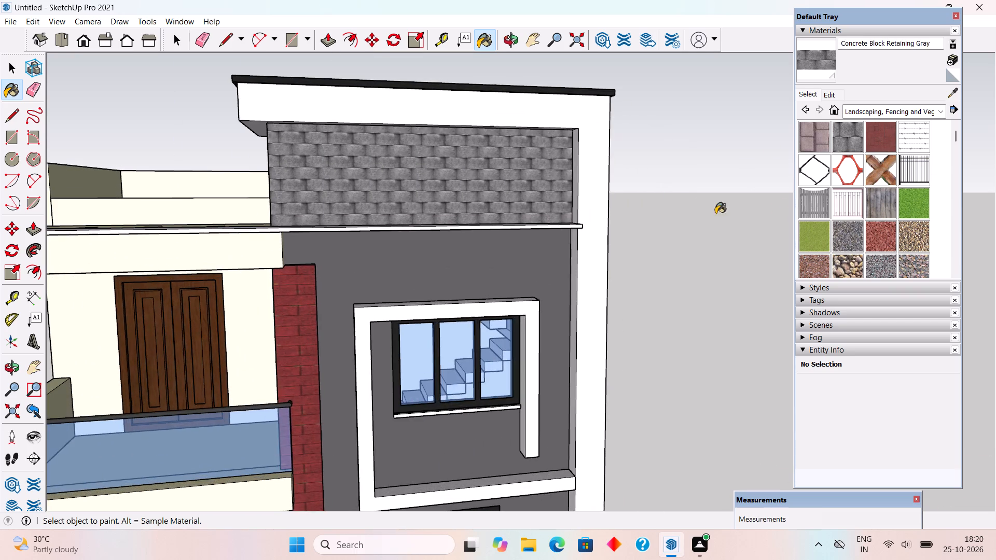
{"action": "scroll", "coordinate": [561, 207], "scroll_direction": "up", "scroll_amount": 3}
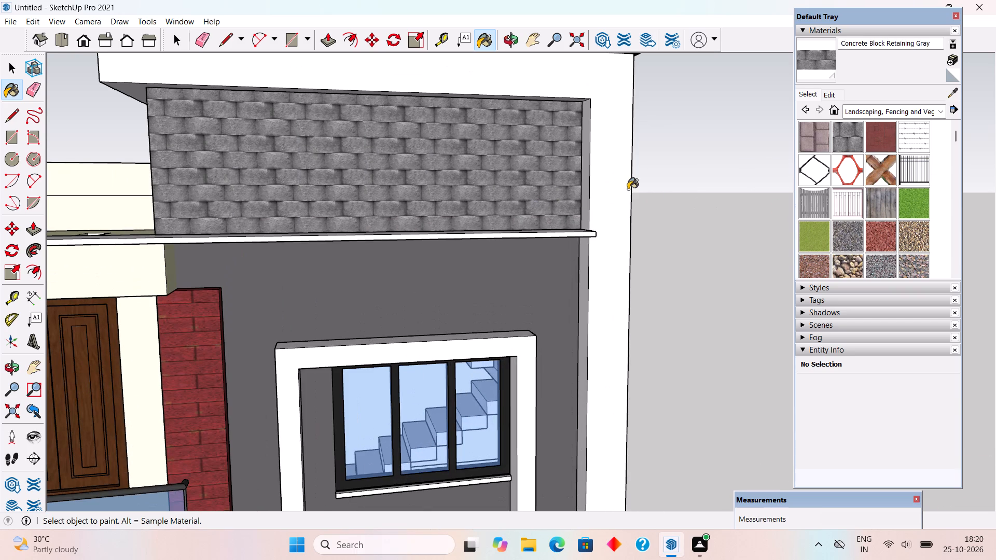
{"action": "scroll", "coordinate": [647, 180], "scroll_direction": "up", "scroll_amount": 1}
{"action": "left_click", "coordinate": [834, 95]}
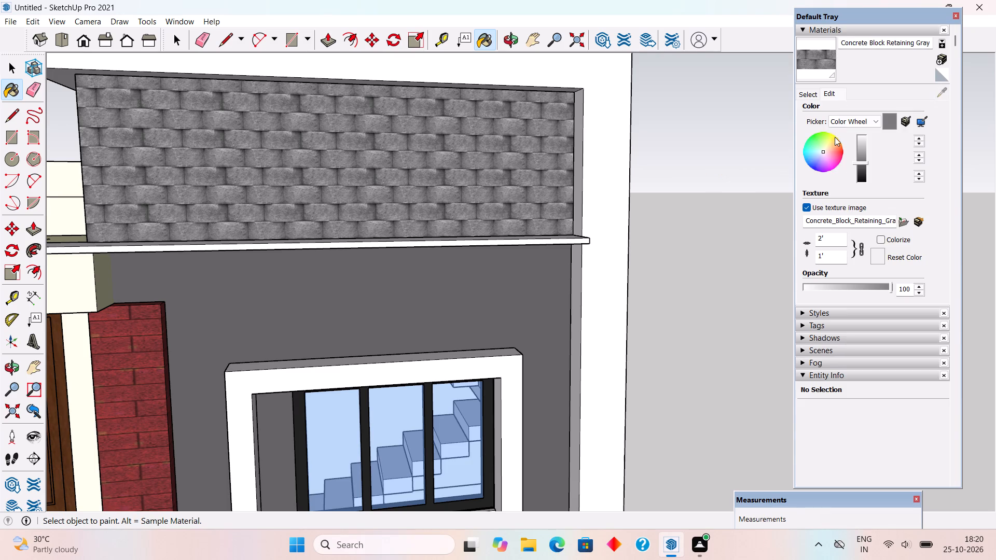
{"action": "left_click", "coordinate": [837, 231]}
{"action": "left_click", "coordinate": [837, 235]}
{"action": "key", "text": "BackSpace"}
{"action": "key", "text": "BackSpace"}
{"action": "key", "text": "3"}
{"action": "key", "text": "apostrophe"}
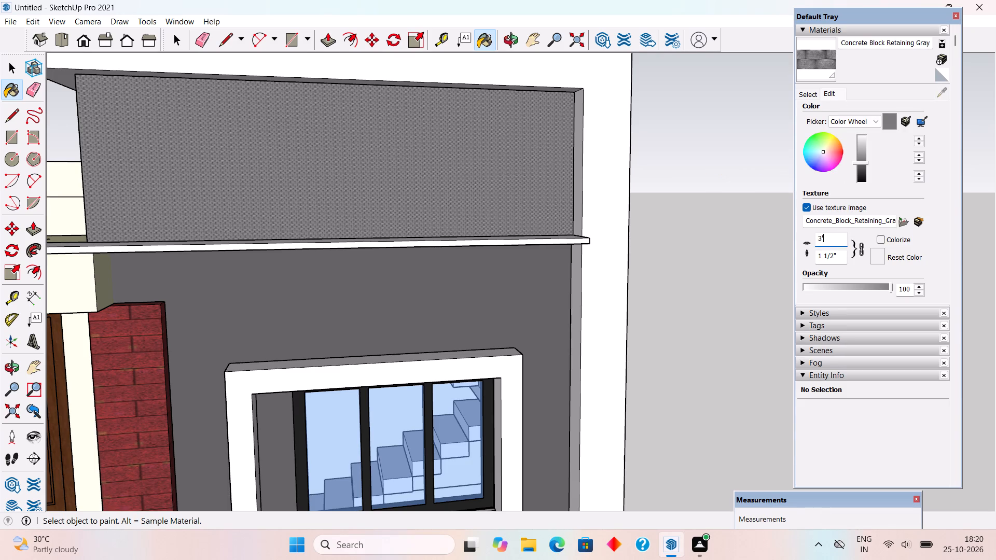
{"action": "scroll", "coordinate": [766, 311], "scroll_direction": "down", "scroll_amount": 4}
{"action": "scroll", "coordinate": [694, 301], "scroll_direction": "down", "scroll_amount": 3}
{"action": "key", "text": "space"}
{"action": "scroll", "coordinate": [608, 328], "scroll_direction": "down", "scroll_amount": 3}
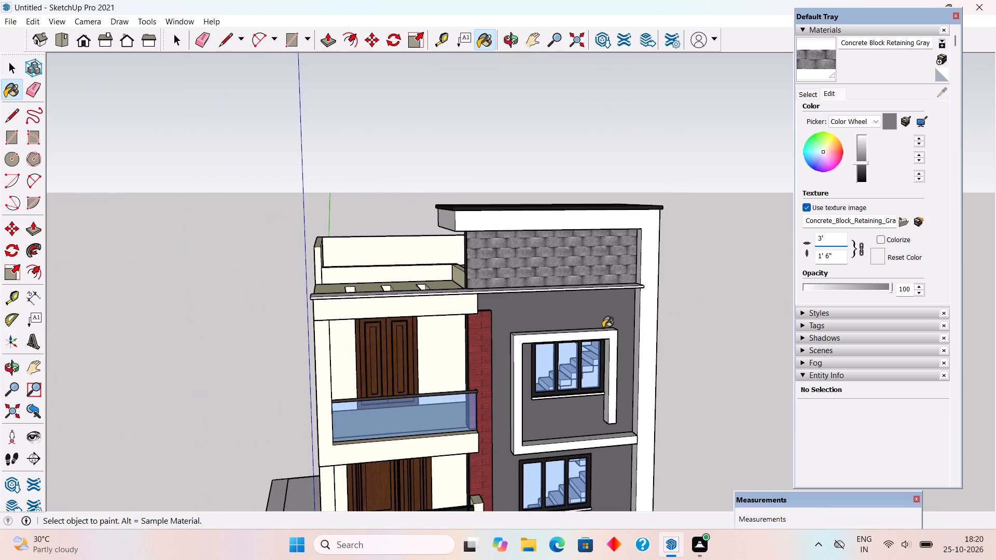
Open the red vertical strip beside the balcony for editing and paint its front face with Asphalt Stamped Brick.
{"action": "middle_click_drag", "start_coordinate": [584, 293], "coordinate": [508, 253]}
{"action": "scroll", "coordinate": [533, 262], "scroll_direction": "down", "scroll_amount": 4}
{"action": "scroll", "coordinate": [485, 347], "scroll_direction": "up", "scroll_amount": 4}
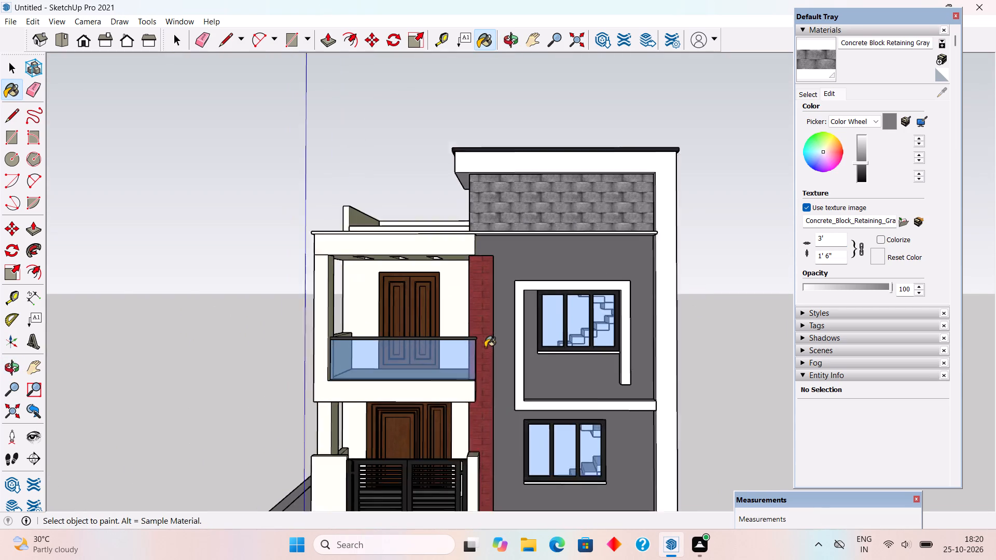
{"action": "scroll", "coordinate": [485, 347], "scroll_direction": "up", "scroll_amount": 1}
{"action": "scroll", "coordinate": [678, 274], "scroll_direction": "up", "scroll_amount": 3}
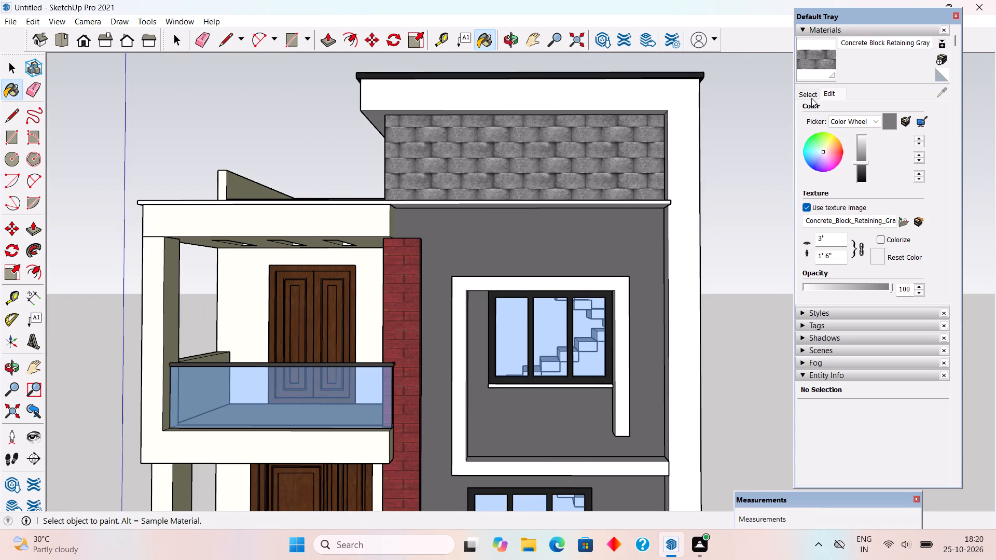
{"action": "left_click", "coordinate": [811, 98]}
{"action": "left_click", "coordinate": [809, 138]}
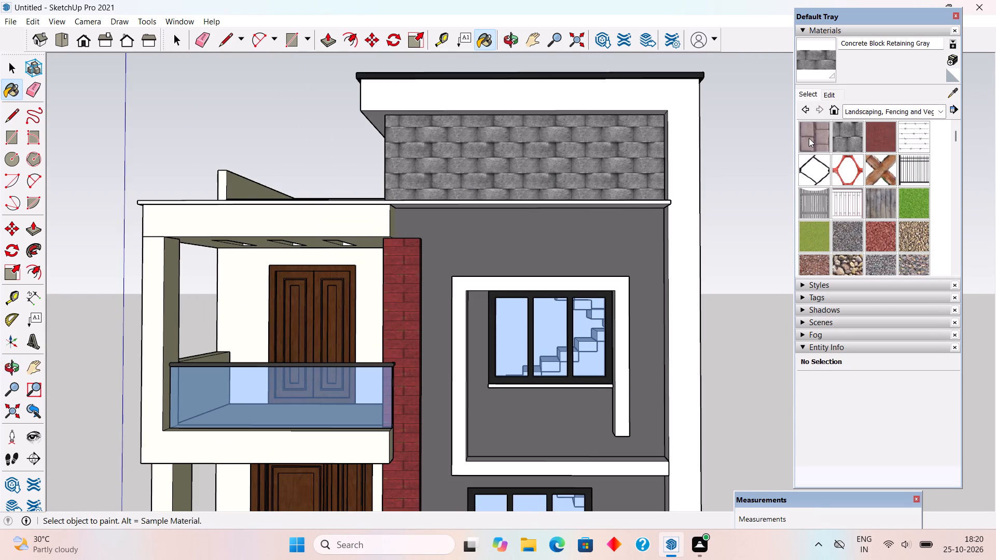
{"action": "left_click", "coordinate": [416, 298]}
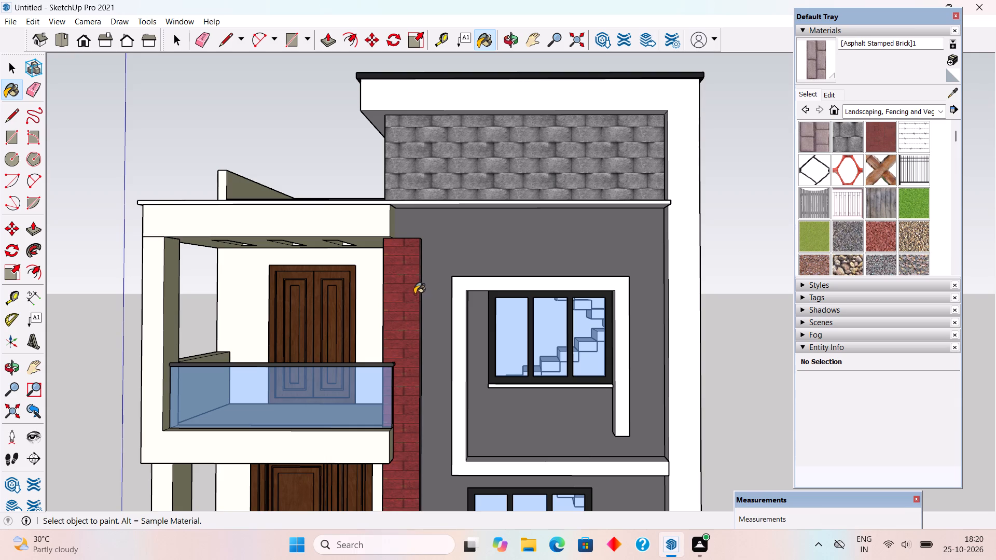
{"action": "key", "text": "space"}
{"action": "double_click", "coordinate": [409, 294]}
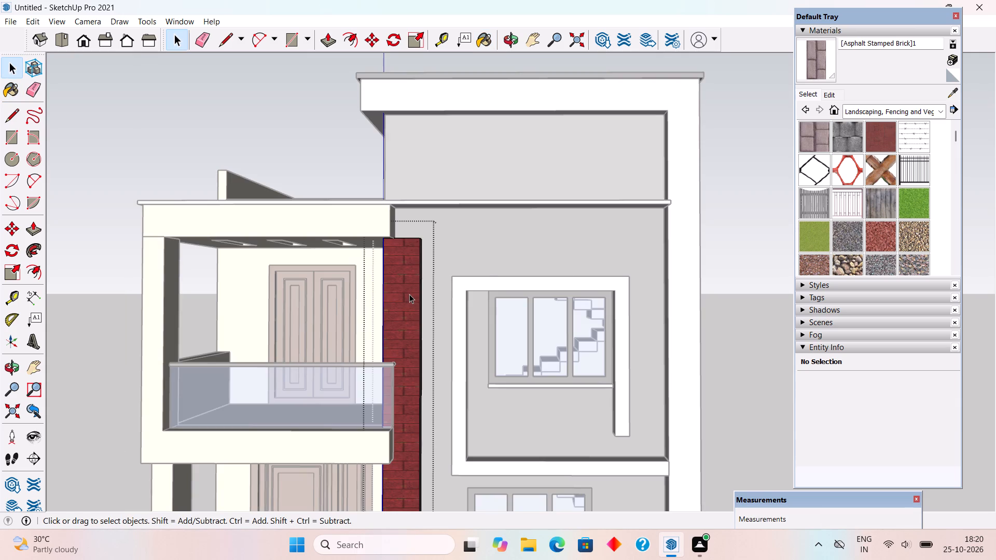
{"action": "left_click", "coordinate": [818, 135]}
{"action": "left_click", "coordinate": [419, 281]}
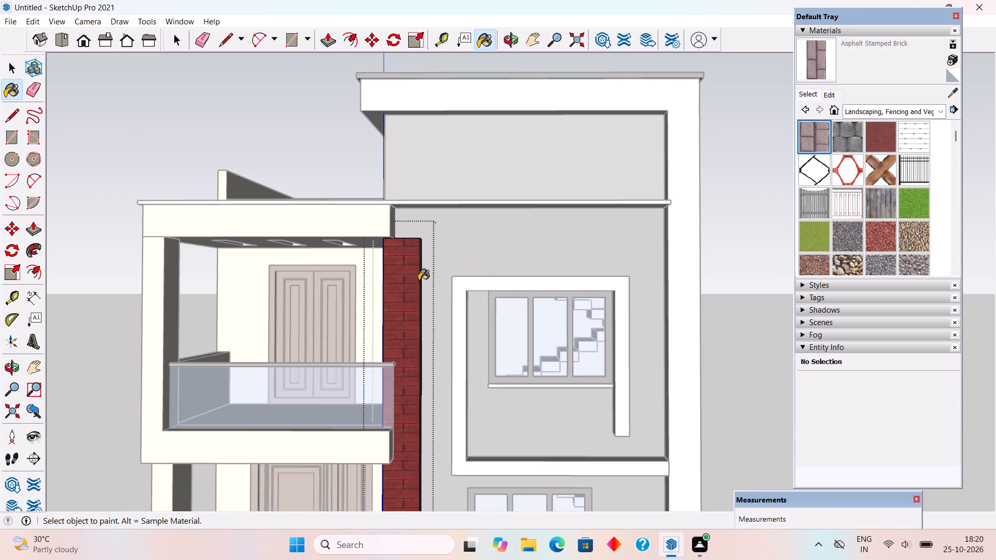
Try texture widths of 12' and 12" for the strip's stamped brick, settle on 15", and leave the strip's editing context.
{"action": "middle_click_drag", "start_coordinate": [419, 282], "coordinate": [384, 351]}
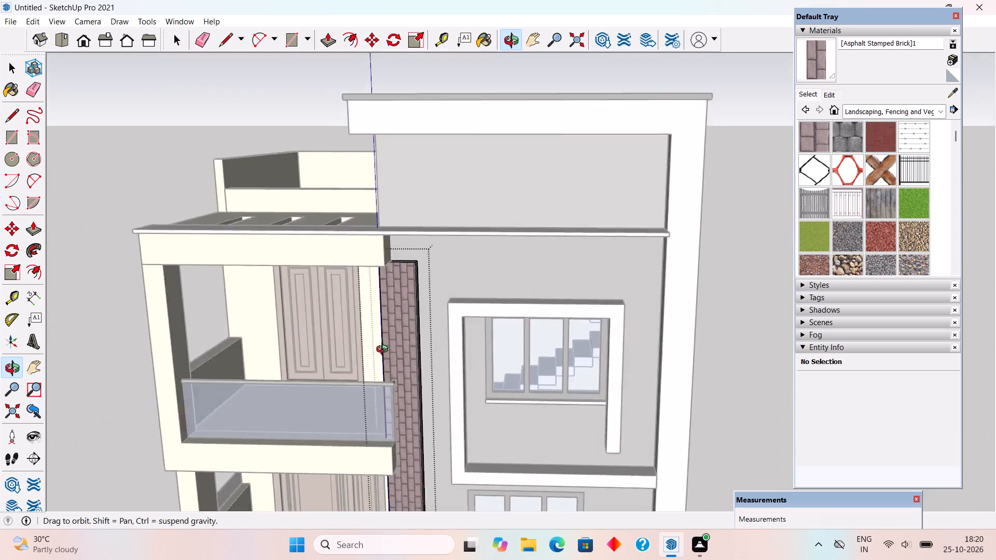
{"action": "middle_click_drag", "start_coordinate": [384, 351], "coordinate": [508, 335]}
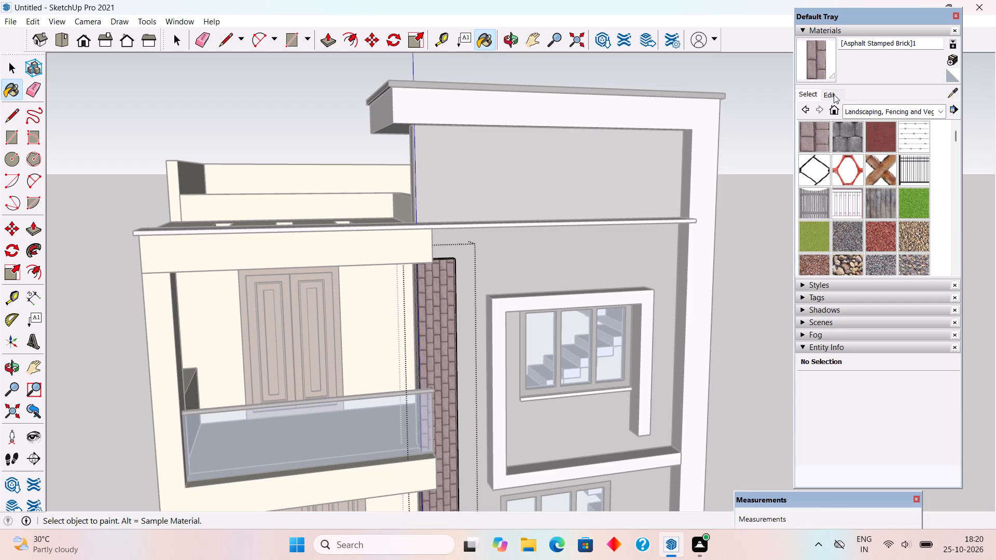
{"action": "left_click", "coordinate": [827, 94]}
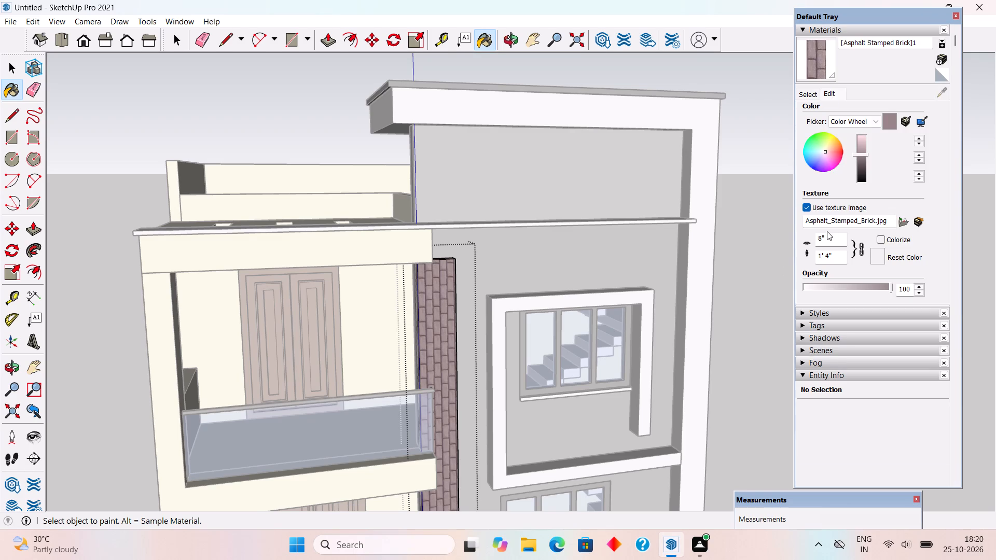
{"action": "left_click", "coordinate": [827, 231]}
{"action": "left_click", "coordinate": [827, 239]}
{"action": "key", "text": "BackSpace"}
{"action": "key", "text": "BackSpace"}
{"action": "key", "text": "BackSpace"}
{"action": "type", "text": "12'"}
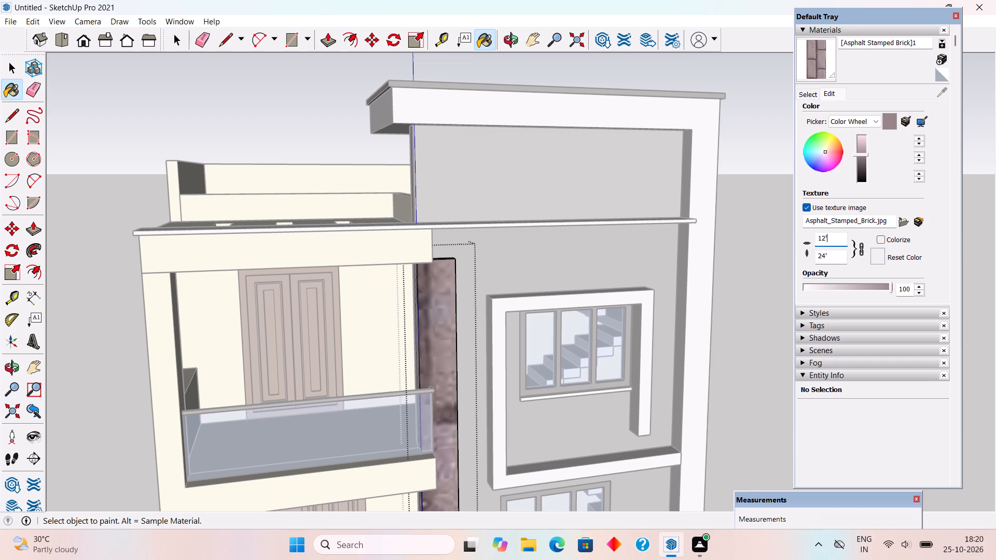
{"action": "key", "text": "BackSpace"}
{"action": "key", "text": "shift+quotedbl"}
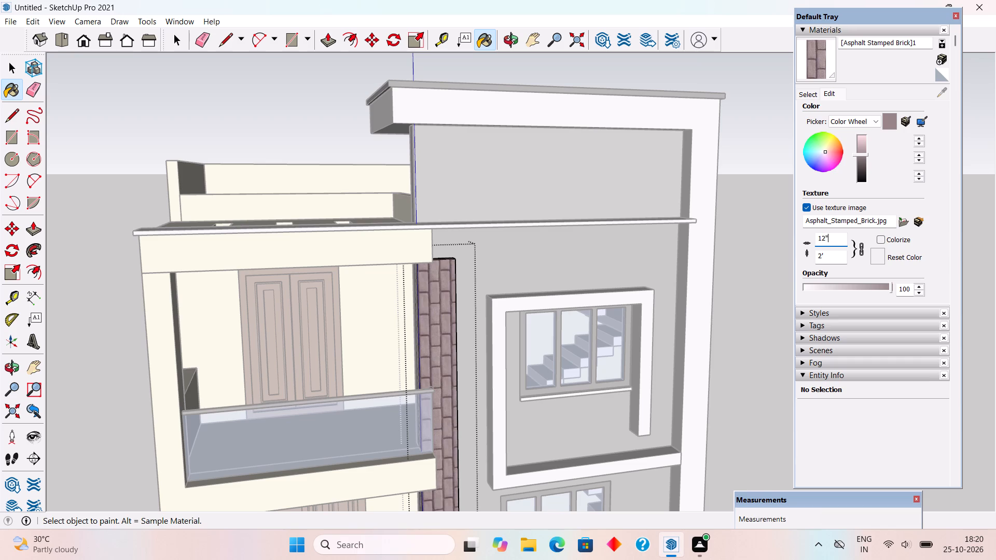
{"action": "key", "text": "BackSpace"}
{"action": "key", "text": "BackSpace"}
{"action": "key", "text": "5"}
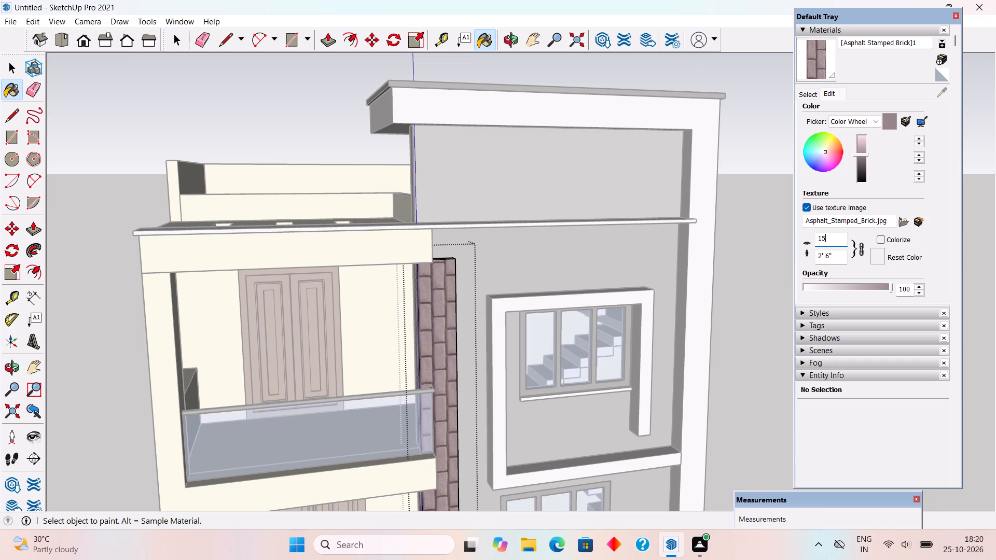
{"action": "type", "text": "\""}
{"action": "key", "text": "space"}
{"action": "key", "text": "space"}
{"action": "left_click", "coordinate": [702, 217]}
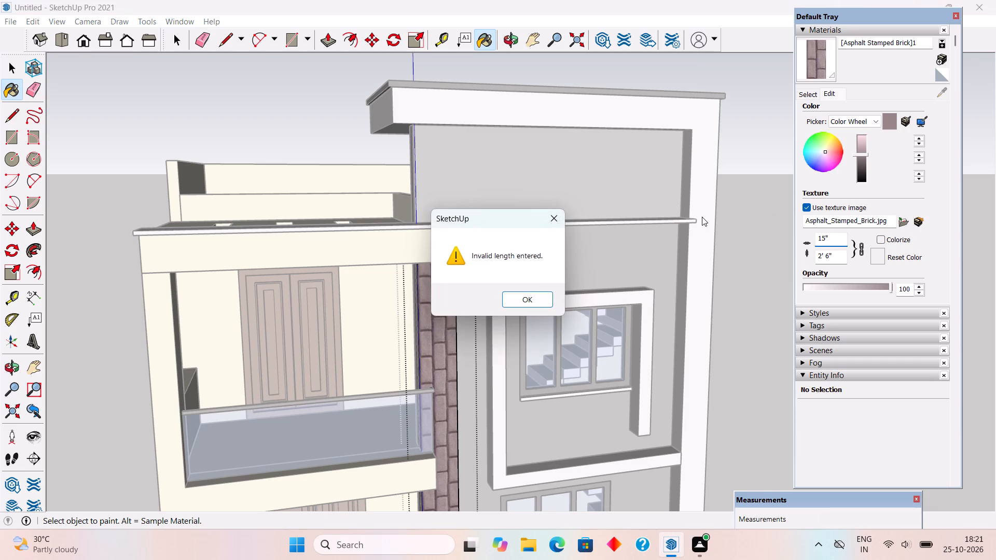
{"action": "left_click", "coordinate": [742, 217]}
{"action": "key", "text": "space"}
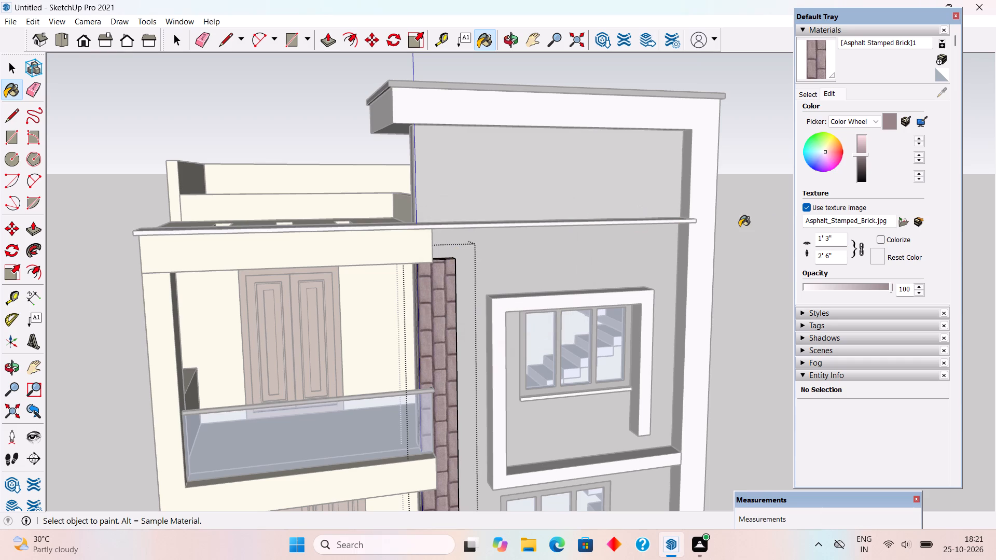
{"action": "key", "text": "space"}
{"action": "left_click", "coordinate": [740, 226]}
Recolour the vertical strip's stamped brick material to a red hue and darken it slightly.
{"action": "scroll", "coordinate": [741, 224], "scroll_direction": "down", "scroll_amount": 5}
{"action": "middle_click_drag", "start_coordinate": [728, 247], "coordinate": [662, 227]}
{"action": "scroll", "coordinate": [662, 227], "scroll_direction": "down", "scroll_amount": 1}
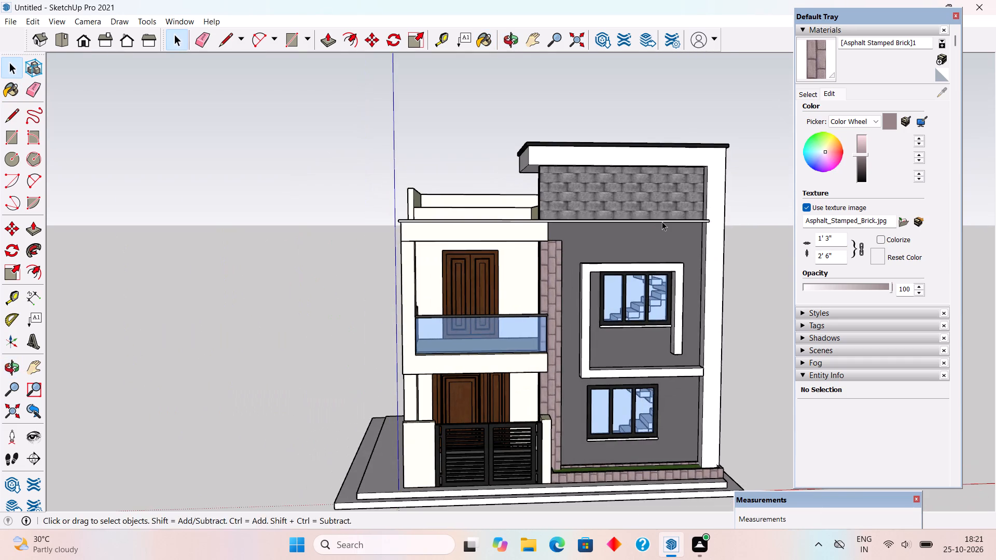
{"action": "middle_click_drag", "start_coordinate": [656, 227], "coordinate": [654, 245]}
{"action": "scroll", "coordinate": [631, 202], "scroll_direction": "down", "scroll_amount": 4}
{"action": "scroll", "coordinate": [564, 284], "scroll_direction": "up", "scroll_amount": 9}
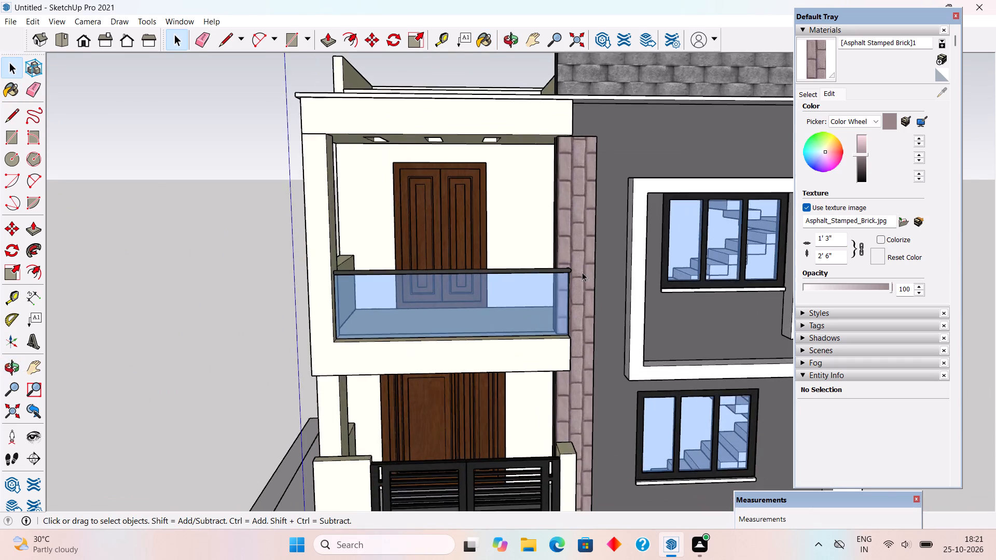
{"action": "middle_click_drag", "start_coordinate": [582, 244], "coordinate": [590, 160]}
{"action": "scroll", "coordinate": [590, 160], "scroll_direction": "down", "scroll_amount": 3}
{"action": "middle_click_drag", "start_coordinate": [587, 166], "coordinate": [564, 256]}
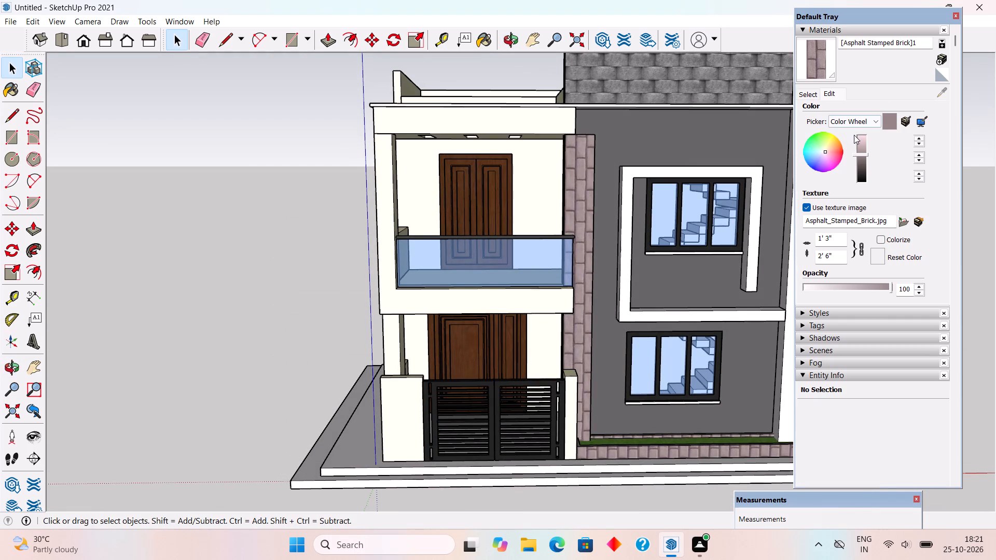
{"action": "left_click", "coordinate": [835, 151]}
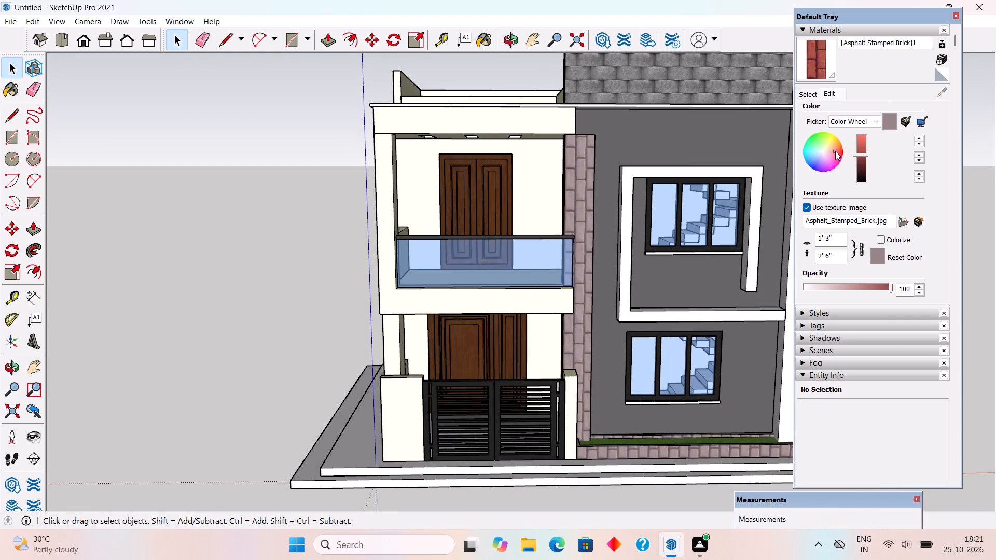
{"action": "left_click", "coordinate": [860, 156]}
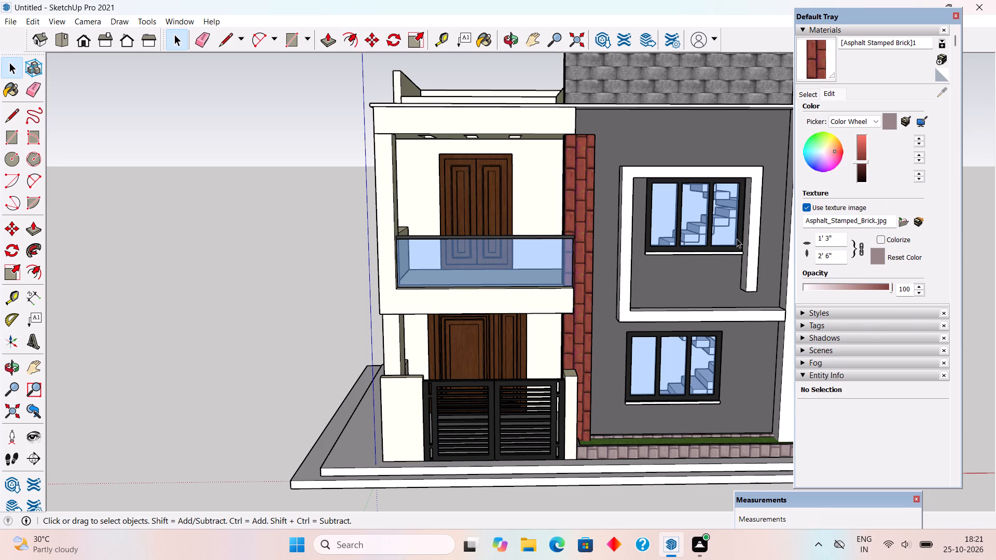
{"action": "scroll", "coordinate": [579, 255], "scroll_direction": "down", "scroll_amount": 3}
{"action": "middle_click", "coordinate": [624, 213]}
{"action": "middle_click_drag", "start_coordinate": [690, 324], "coordinate": [694, 304]}
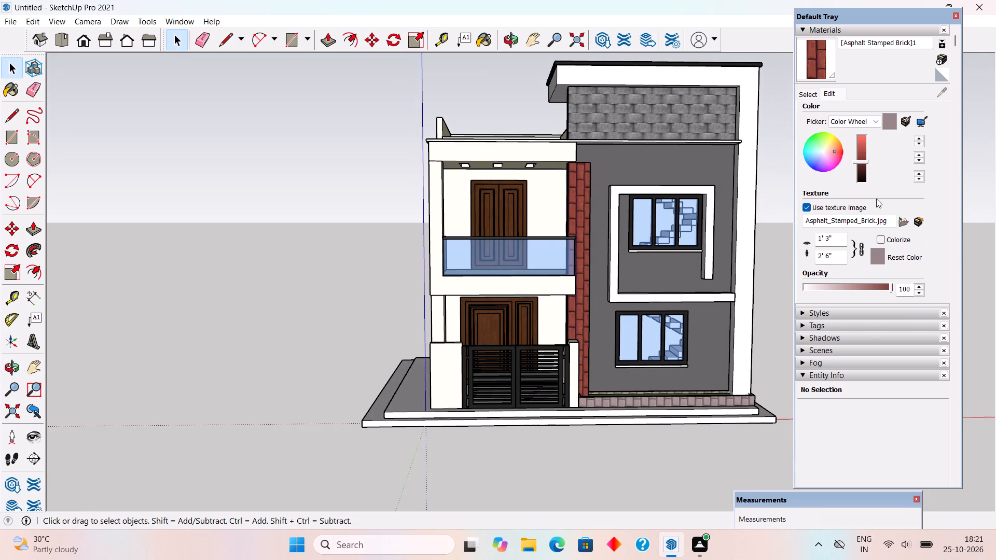
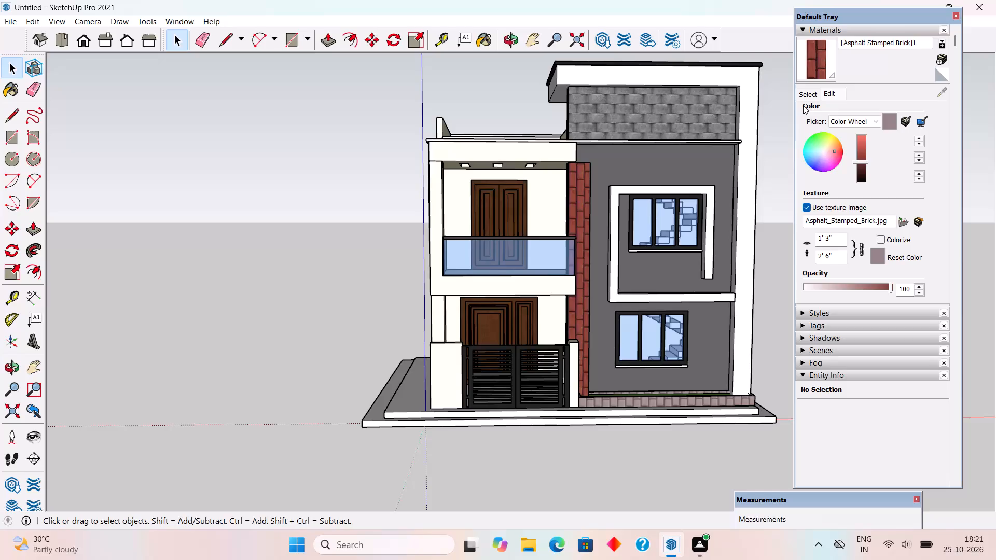
Paint the front face of the low planter wall below the ground-floor window with Concrete Stamped Ashlar.
{"action": "scroll", "coordinate": [803, 105], "scroll_direction": "up", "scroll_amount": 3}
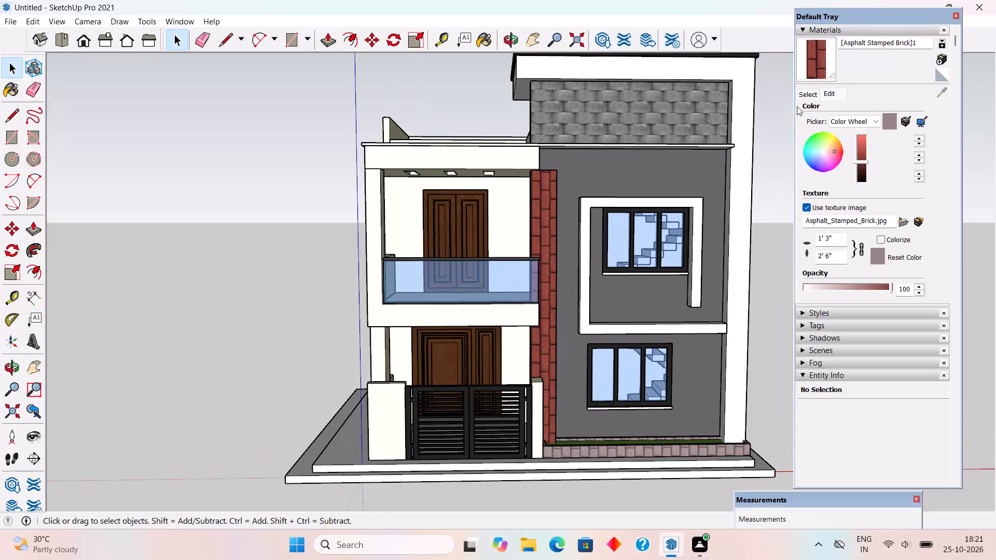
{"action": "left_click", "coordinate": [813, 95]}
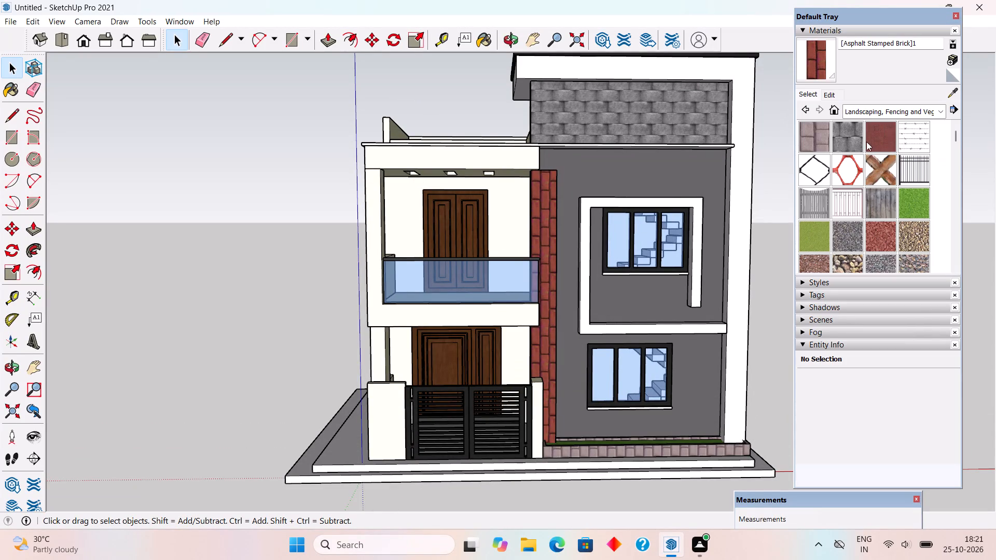
{"action": "left_click", "coordinate": [876, 137]}
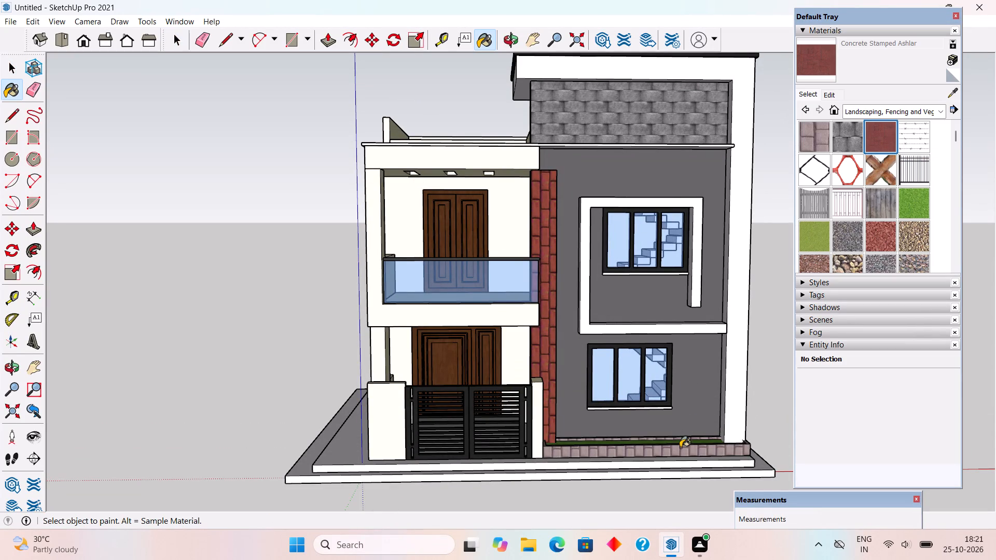
{"action": "left_click", "coordinate": [681, 448]}
{"action": "middle_click_drag", "start_coordinate": [757, 370], "coordinate": [781, 440]}
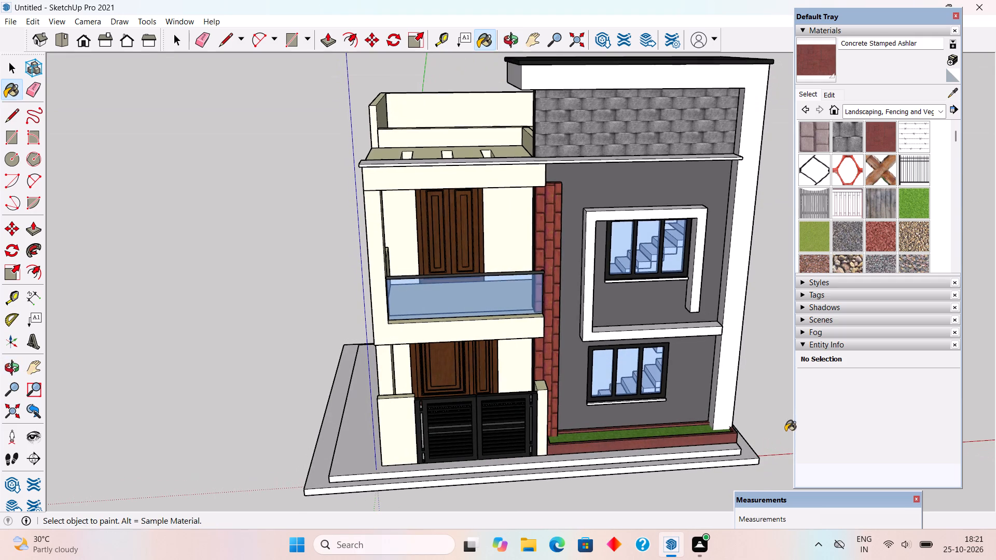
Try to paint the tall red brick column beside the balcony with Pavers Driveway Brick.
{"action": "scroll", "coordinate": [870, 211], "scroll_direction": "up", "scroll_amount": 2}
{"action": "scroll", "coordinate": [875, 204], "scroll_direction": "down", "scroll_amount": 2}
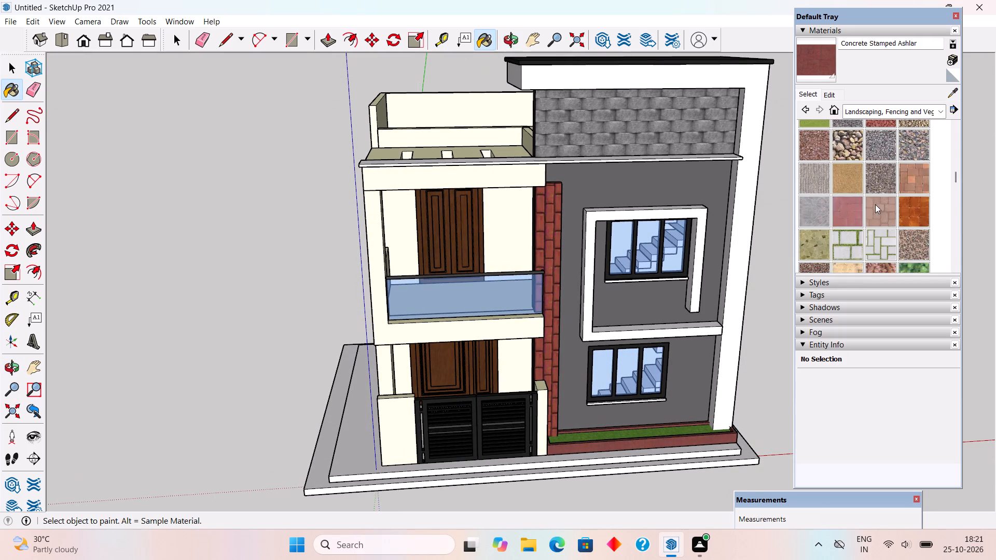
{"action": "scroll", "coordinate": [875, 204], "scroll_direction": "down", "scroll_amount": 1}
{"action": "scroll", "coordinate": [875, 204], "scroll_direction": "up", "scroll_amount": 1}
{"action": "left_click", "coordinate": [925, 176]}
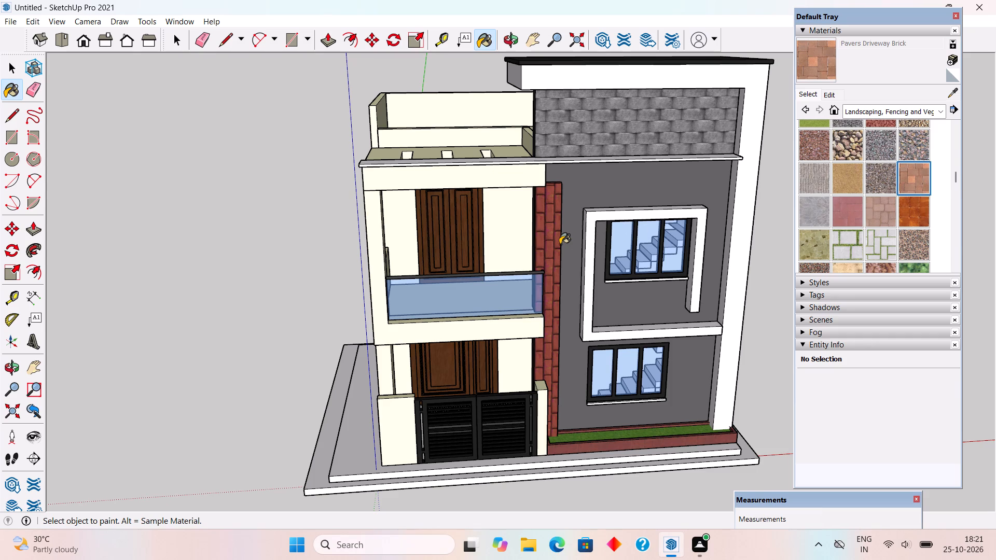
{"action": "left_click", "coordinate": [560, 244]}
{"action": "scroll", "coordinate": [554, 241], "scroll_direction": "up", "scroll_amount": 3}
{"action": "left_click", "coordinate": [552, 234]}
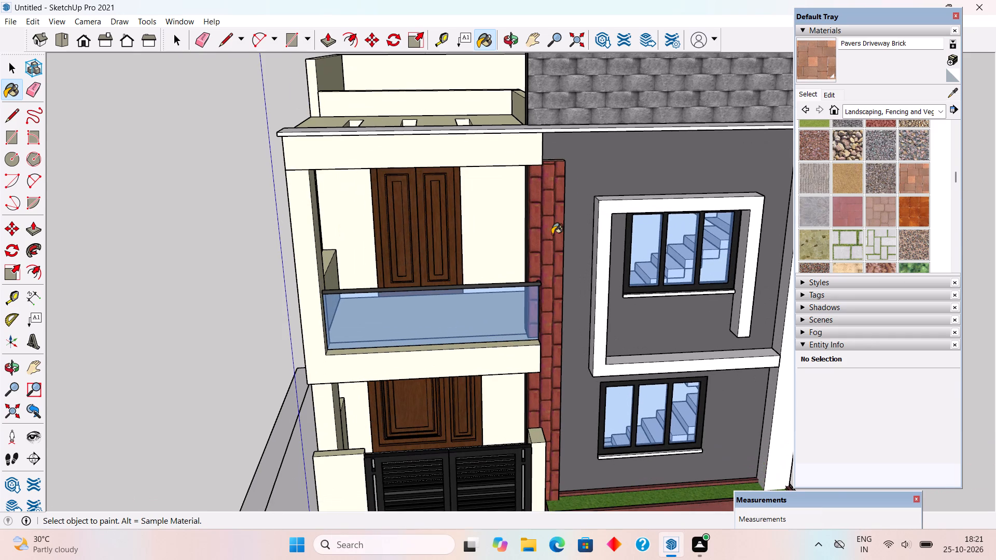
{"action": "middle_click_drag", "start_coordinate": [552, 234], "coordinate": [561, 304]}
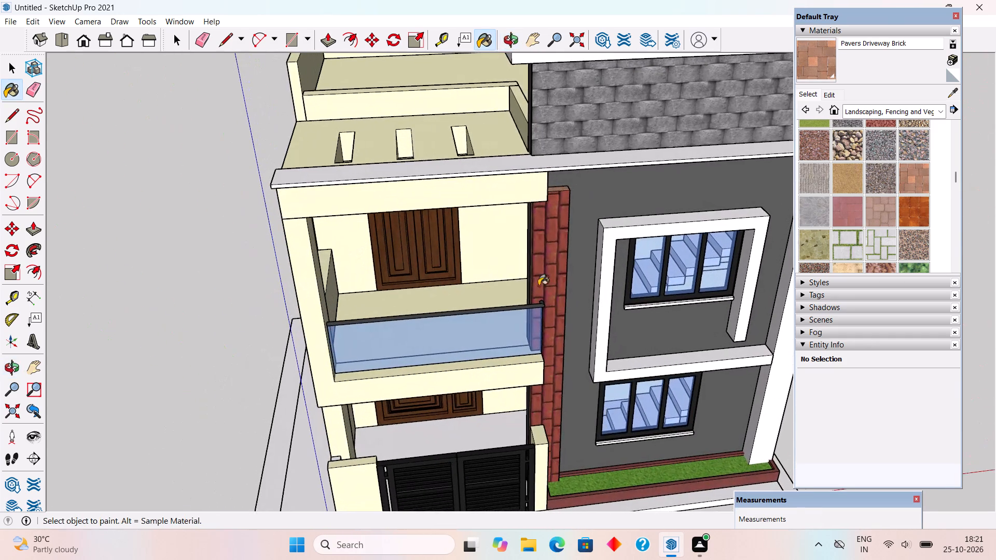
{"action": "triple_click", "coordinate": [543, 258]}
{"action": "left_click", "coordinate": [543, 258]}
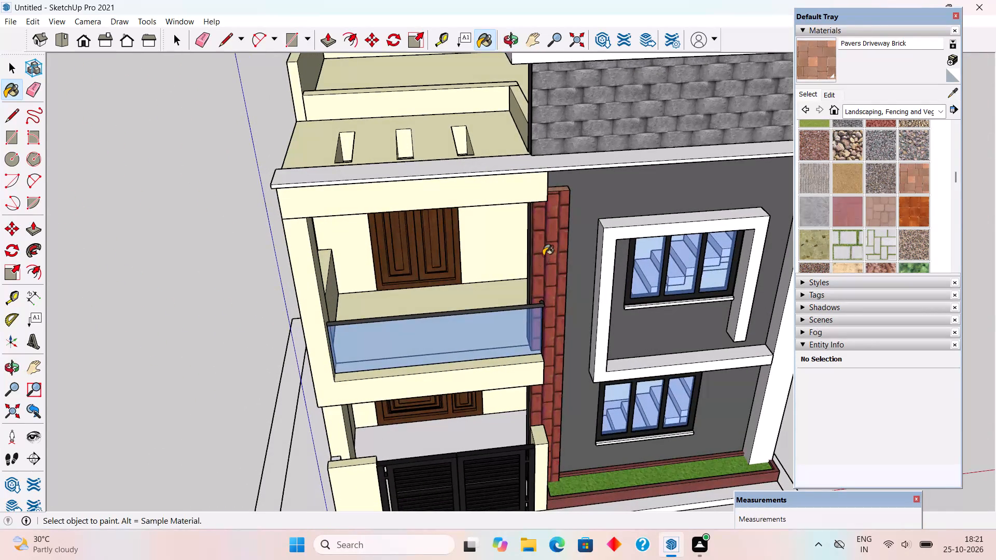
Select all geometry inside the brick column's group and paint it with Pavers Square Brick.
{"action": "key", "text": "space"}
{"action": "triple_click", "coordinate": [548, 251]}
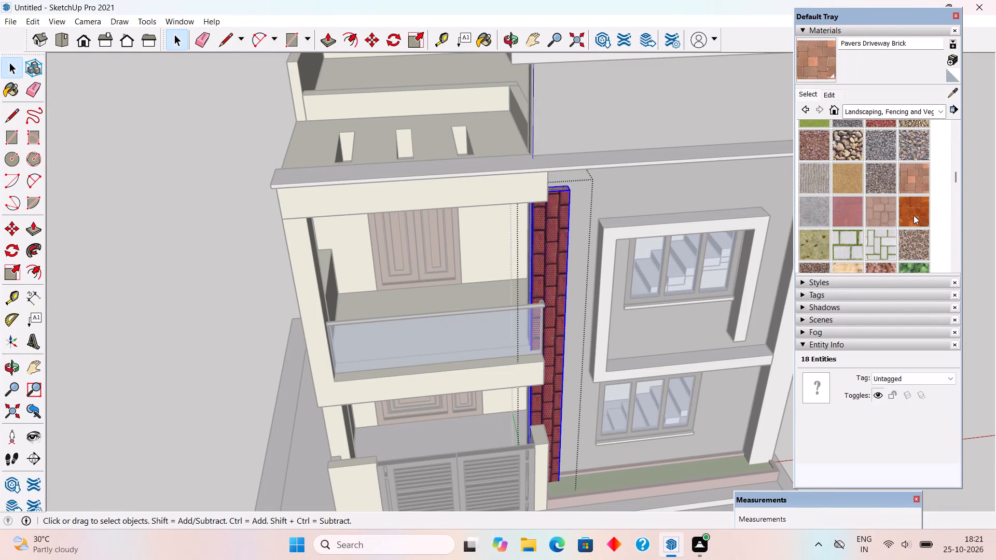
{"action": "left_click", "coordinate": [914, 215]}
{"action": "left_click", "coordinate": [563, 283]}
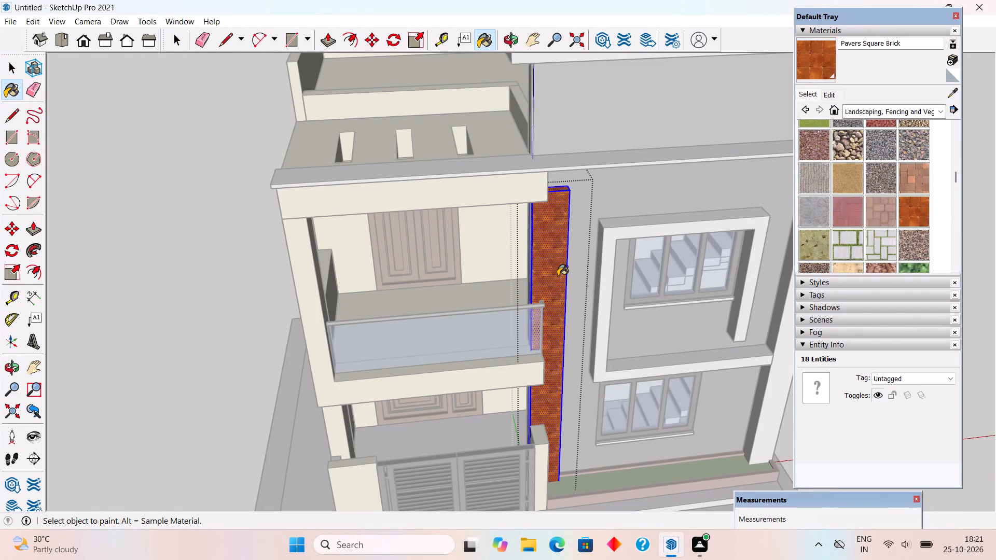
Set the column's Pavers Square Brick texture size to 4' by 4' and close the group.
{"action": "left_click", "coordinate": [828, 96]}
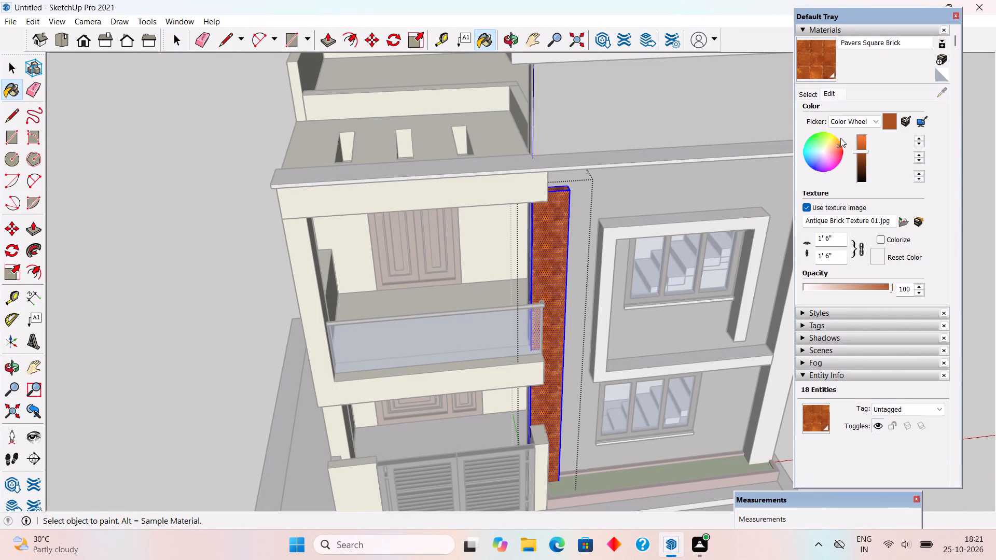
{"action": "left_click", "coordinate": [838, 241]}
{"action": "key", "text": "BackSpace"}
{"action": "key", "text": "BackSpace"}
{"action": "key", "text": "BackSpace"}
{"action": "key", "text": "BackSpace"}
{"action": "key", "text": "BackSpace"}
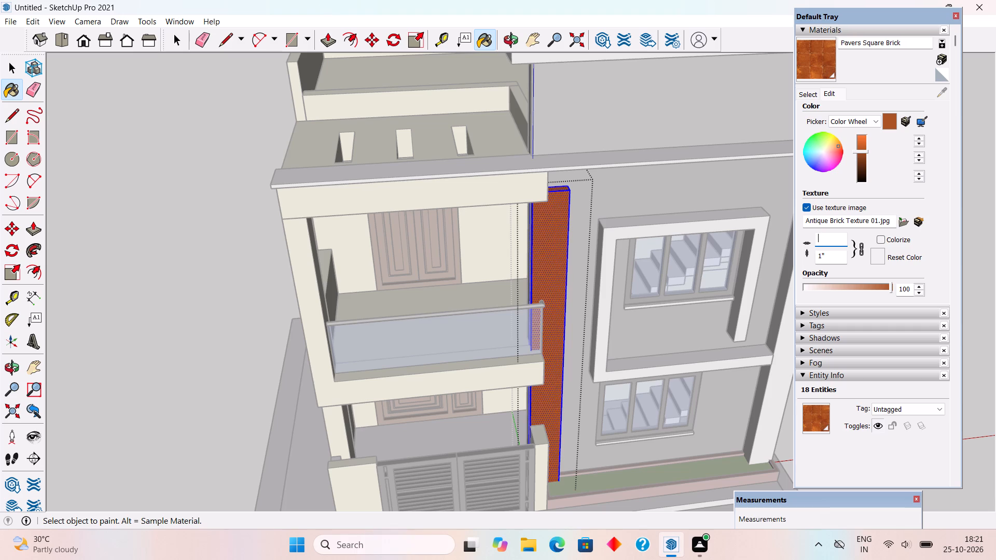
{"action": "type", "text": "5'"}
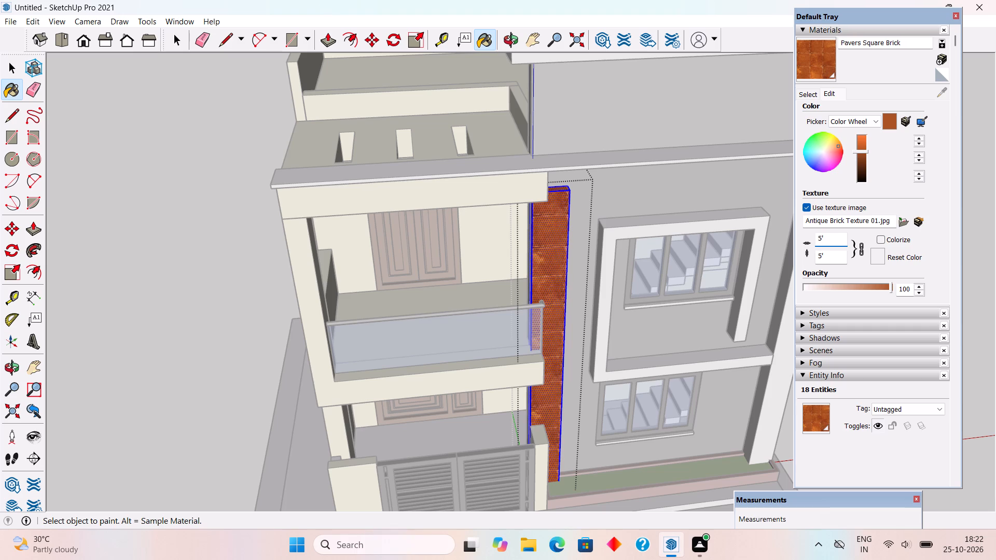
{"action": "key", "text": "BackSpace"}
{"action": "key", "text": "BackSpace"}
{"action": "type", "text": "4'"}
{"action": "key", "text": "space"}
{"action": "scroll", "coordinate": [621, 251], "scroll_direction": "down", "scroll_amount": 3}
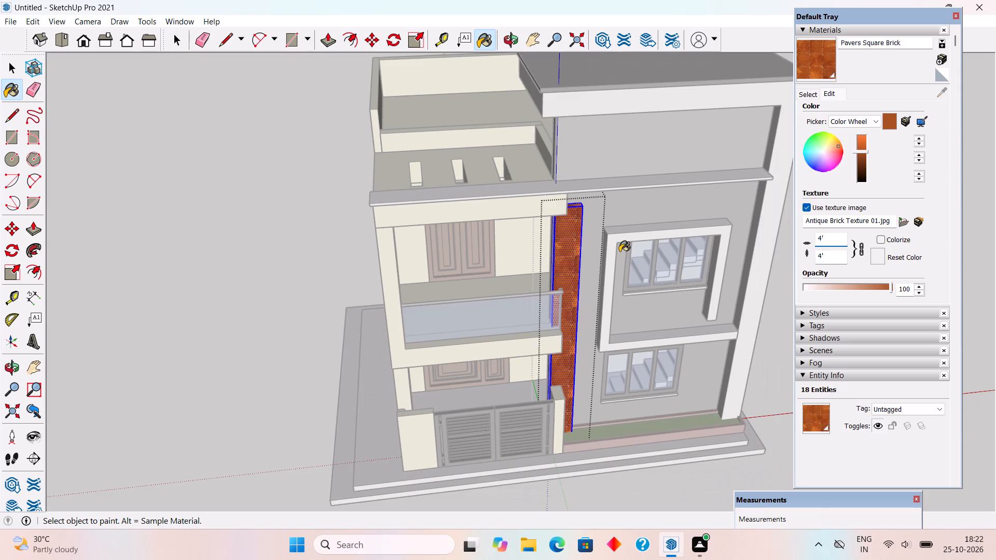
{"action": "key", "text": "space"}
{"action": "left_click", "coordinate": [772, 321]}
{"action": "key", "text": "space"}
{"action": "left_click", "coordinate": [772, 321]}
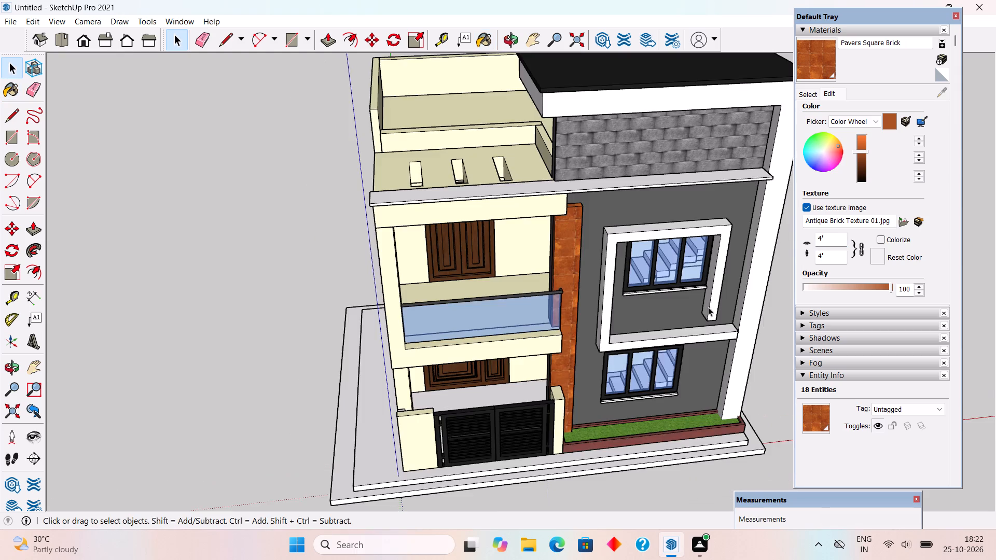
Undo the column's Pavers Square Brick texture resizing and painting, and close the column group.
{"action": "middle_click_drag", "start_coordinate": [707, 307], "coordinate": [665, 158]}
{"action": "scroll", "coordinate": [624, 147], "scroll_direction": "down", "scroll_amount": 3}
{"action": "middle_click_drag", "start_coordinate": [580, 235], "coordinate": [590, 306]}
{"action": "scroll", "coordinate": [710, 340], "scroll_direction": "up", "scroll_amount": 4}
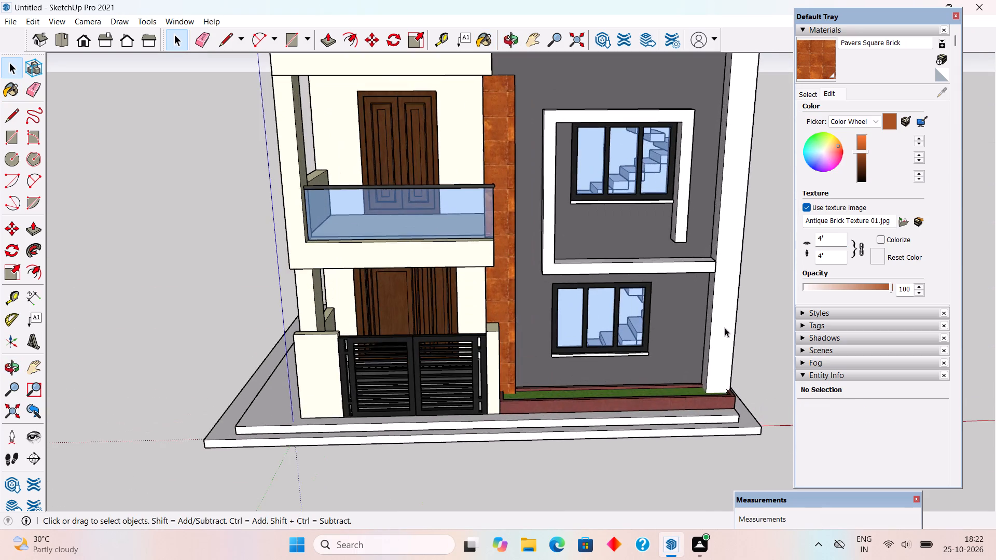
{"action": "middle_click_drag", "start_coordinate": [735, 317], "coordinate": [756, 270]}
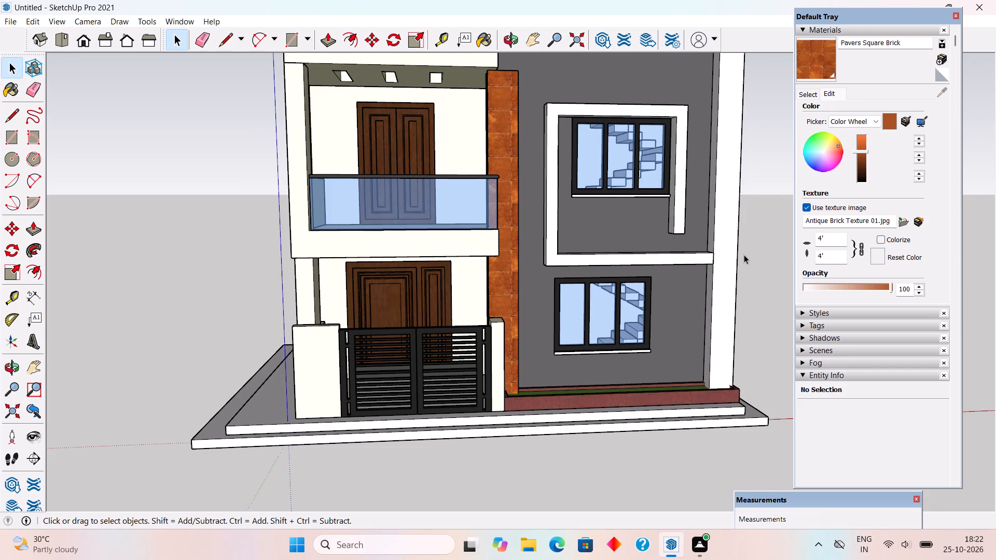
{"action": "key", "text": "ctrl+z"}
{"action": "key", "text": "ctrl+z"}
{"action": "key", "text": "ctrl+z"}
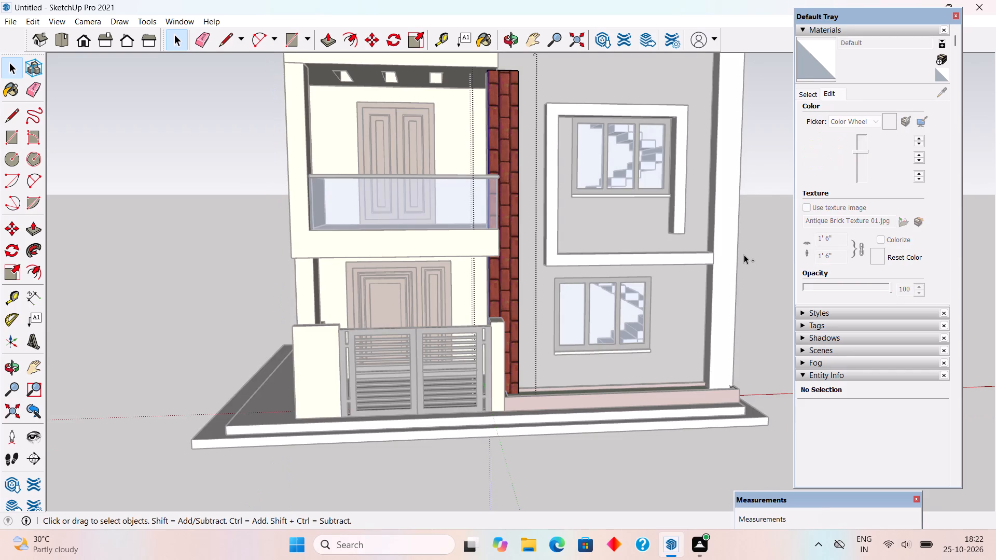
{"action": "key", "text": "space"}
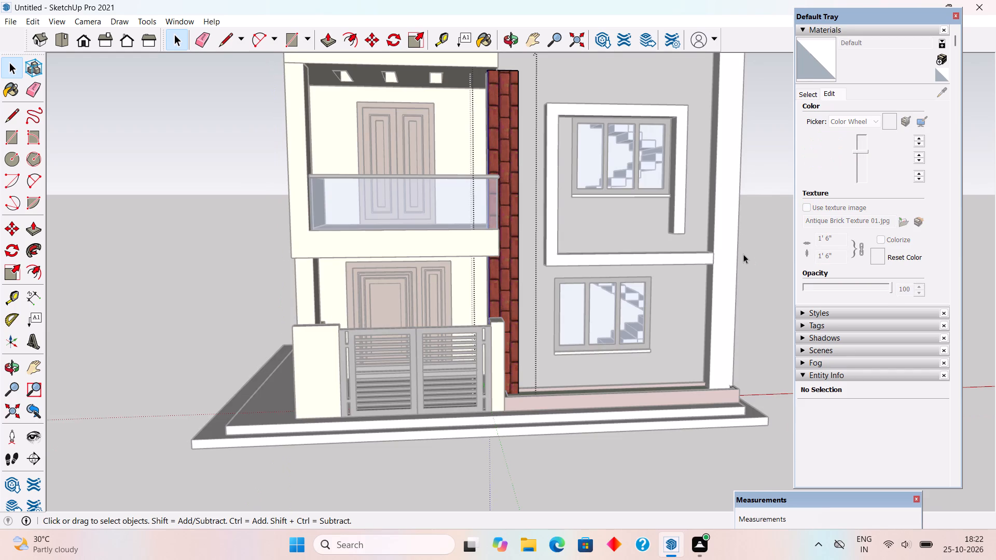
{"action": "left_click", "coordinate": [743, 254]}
Apply Pavers Modular Brick from the landscaping materials to the closed column group beside the balcony.
{"action": "scroll", "coordinate": [445, 209], "scroll_direction": "down", "scroll_amount": 3}
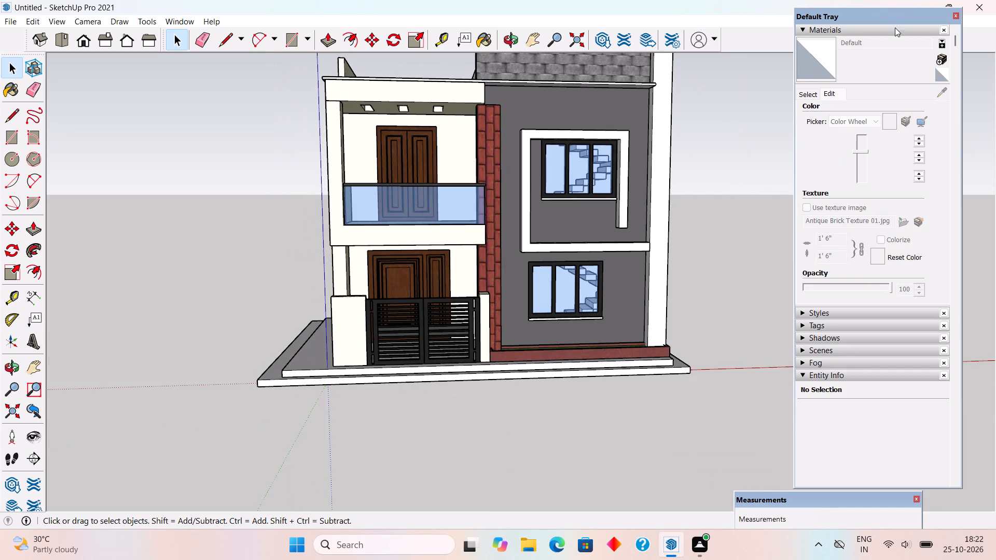
{"action": "scroll", "coordinate": [656, 321], "scroll_direction": "down", "scroll_amount": 4}
{"action": "scroll", "coordinate": [677, 208], "scroll_direction": "up", "scroll_amount": 6}
{"action": "middle_click_drag", "start_coordinate": [673, 221], "coordinate": [626, 363]}
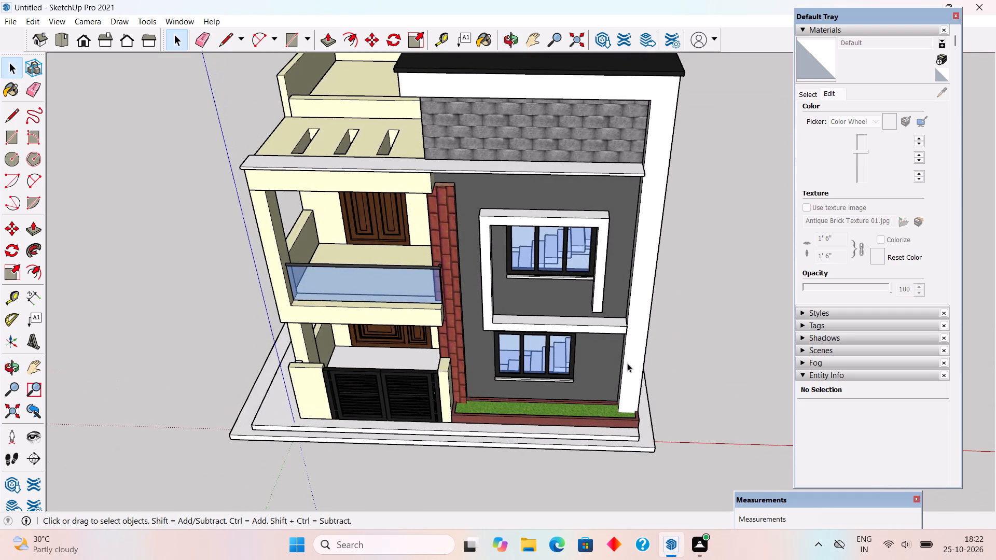
{"action": "scroll", "coordinate": [588, 409], "scroll_direction": "down", "scroll_amount": 1}
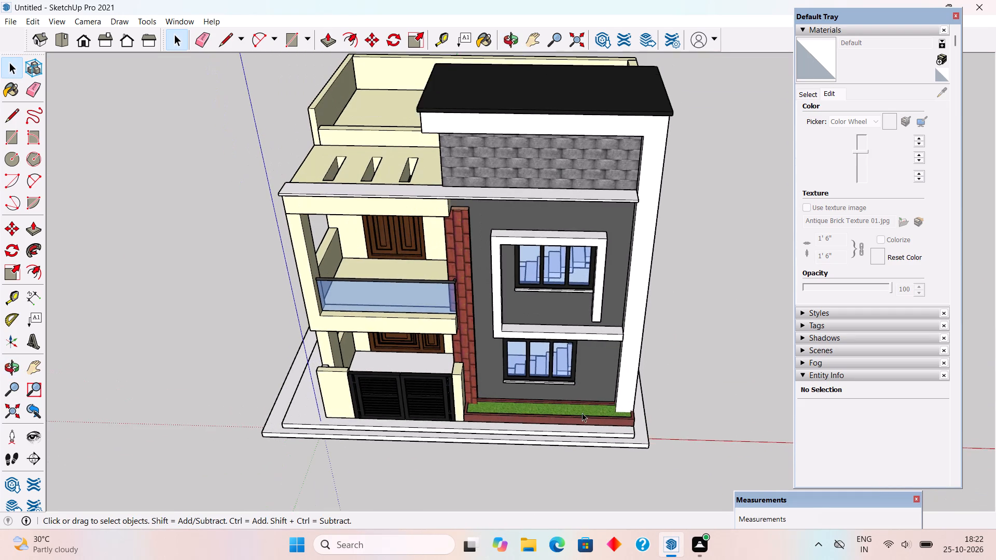
{"action": "middle_click_drag", "start_coordinate": [582, 413], "coordinate": [617, 413]}
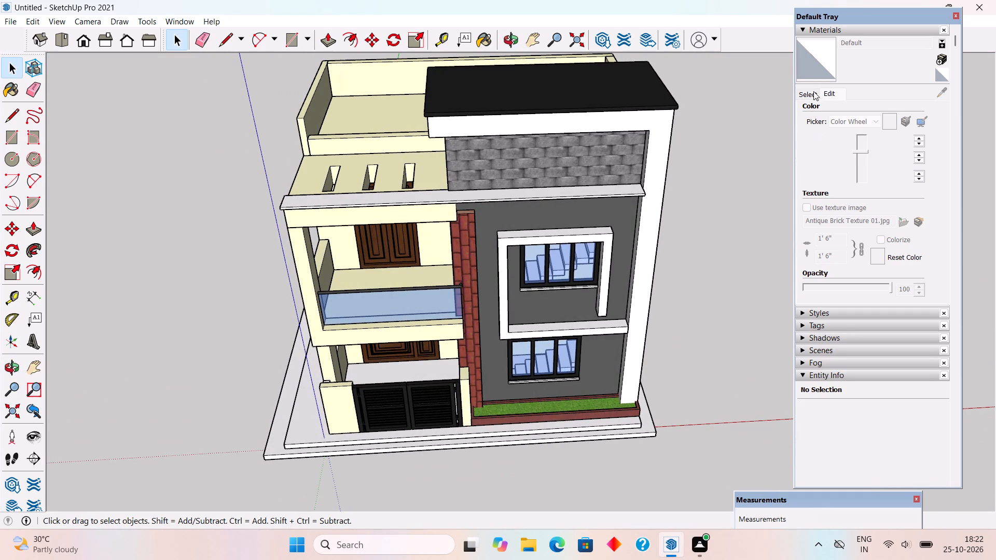
{"action": "left_click", "coordinate": [813, 91]}
{"action": "scroll", "coordinate": [863, 185], "scroll_direction": "down", "scroll_amount": 2}
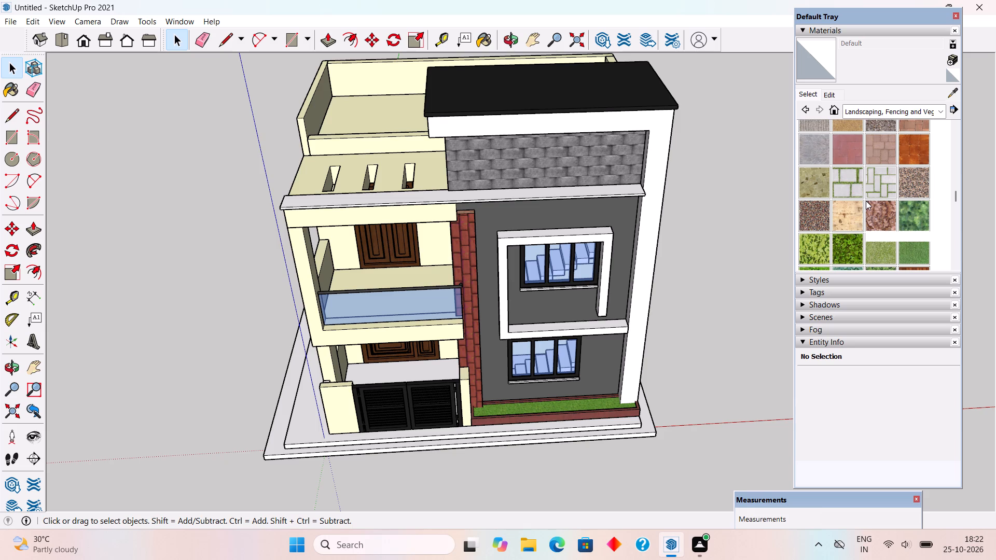
{"action": "scroll", "coordinate": [866, 201], "scroll_direction": "up", "scroll_amount": 2}
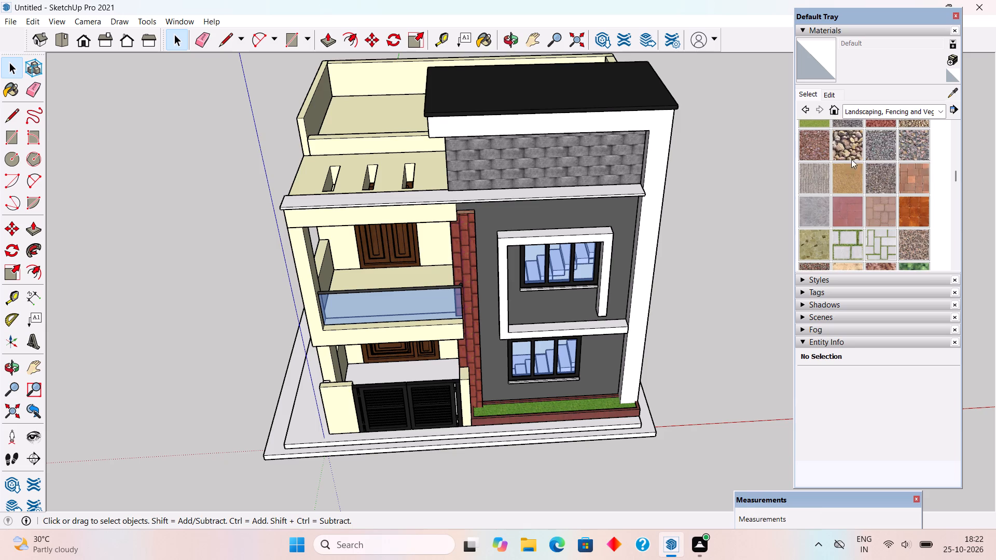
{"action": "scroll", "coordinate": [863, 173], "scroll_direction": "down", "scroll_amount": 1}
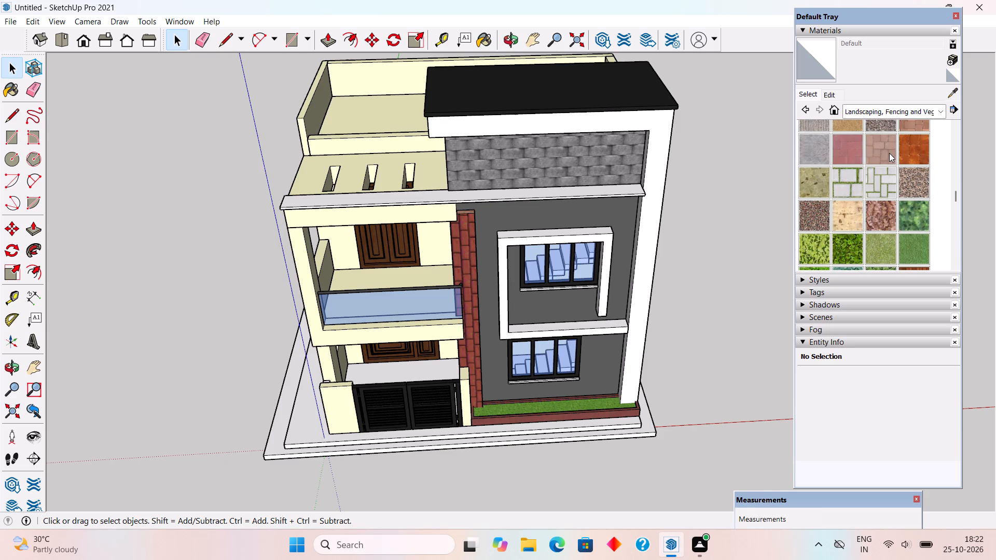
{"action": "left_click", "coordinate": [888, 155]}
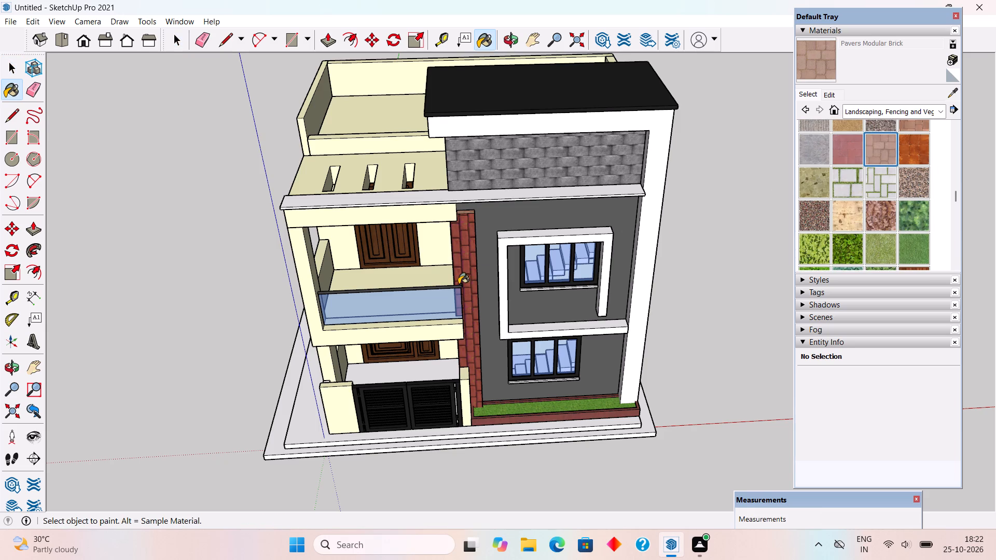
{"action": "left_click", "coordinate": [468, 260]}
{"action": "middle_click_drag", "start_coordinate": [488, 266], "coordinate": [241, 270]}
{"action": "middle_click_drag", "start_coordinate": [426, 274], "coordinate": [361, 247]}
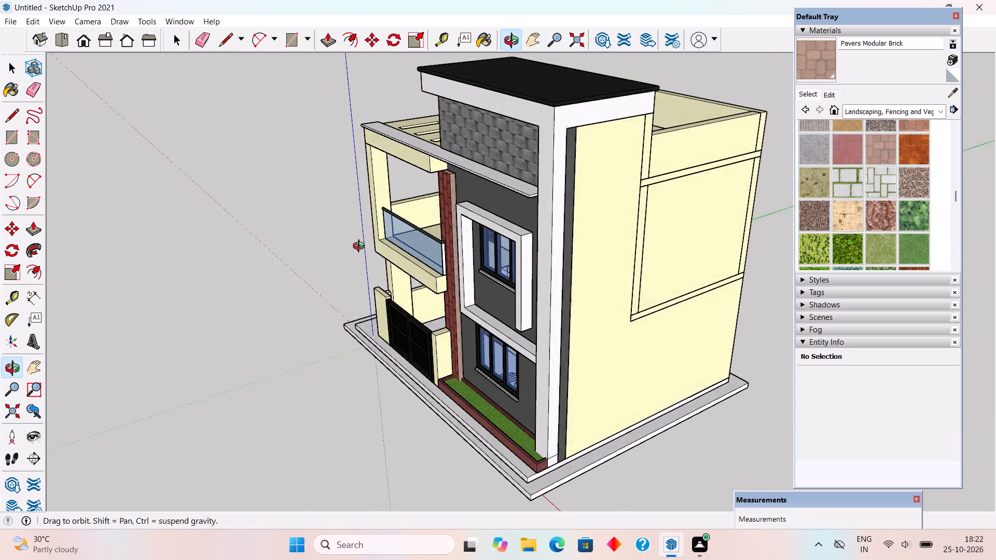
{"action": "middle_click_drag", "start_coordinate": [361, 247], "coordinate": [354, 244]}
{"action": "scroll", "coordinate": [446, 241], "scroll_direction": "up", "scroll_amount": 9}
{"action": "triple_click", "coordinate": [448, 243]}
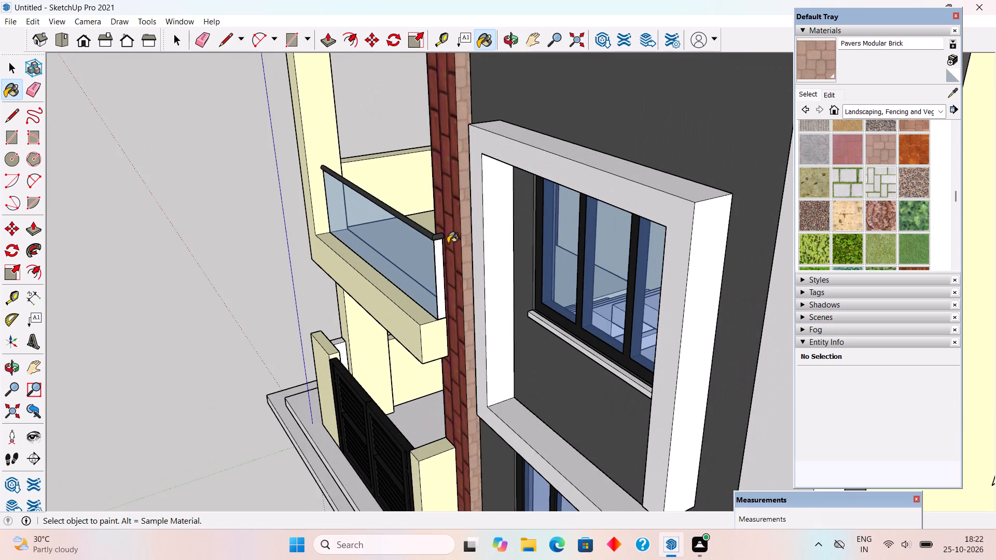
Select all geometry inside the column group and paint its faces with Pavers Modular Brick.
{"action": "key", "text": "space"}
{"action": "key", "text": "space"}
{"action": "key", "text": "space"}
{"action": "key", "text": "space"}
{"action": "key", "text": "space"}
{"action": "key", "text": "space"}
{"action": "key", "text": "space"}
{"action": "key", "text": "space"}
{"action": "key", "text": "space"}
{"action": "key", "text": "space"}
{"action": "key", "text": "space"}
{"action": "key", "text": "space"}
{"action": "key", "text": "space"}
{"action": "key", "text": "space"}
{"action": "key", "text": "space"}
{"action": "key", "text": "space"}
{"action": "key", "text": "space"}
{"action": "key", "text": "space"}
{"action": "key", "text": "space"}
{"action": "key", "text": "space"}
{"action": "triple_click", "coordinate": [453, 237]}
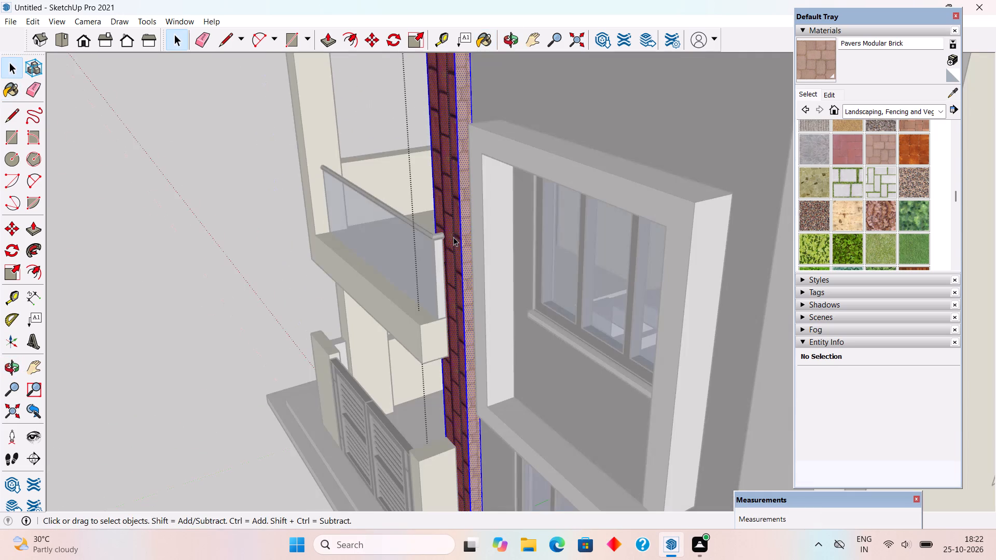
{"action": "left_click", "coordinate": [824, 63]}
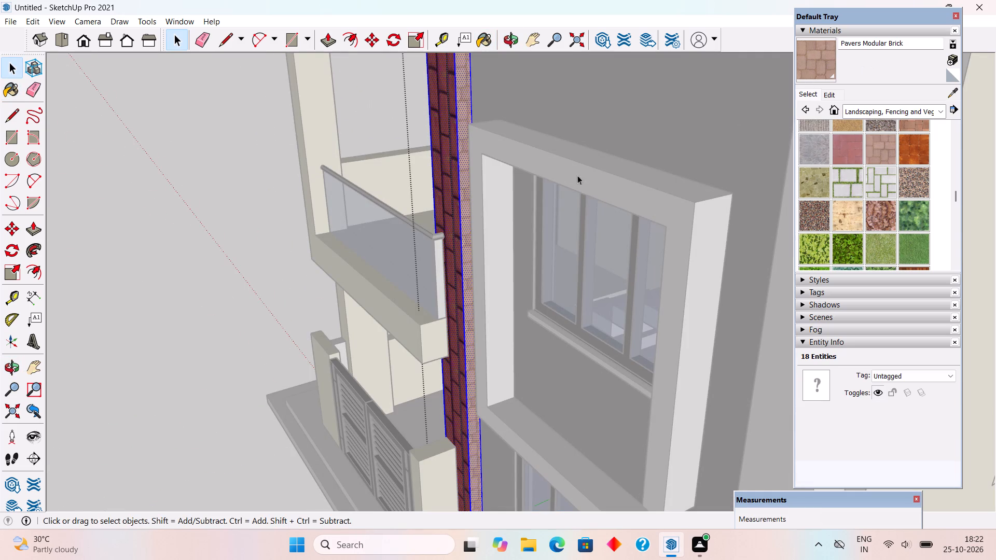
{"action": "left_click", "coordinate": [825, 62]}
{"action": "left_click", "coordinate": [451, 210]}
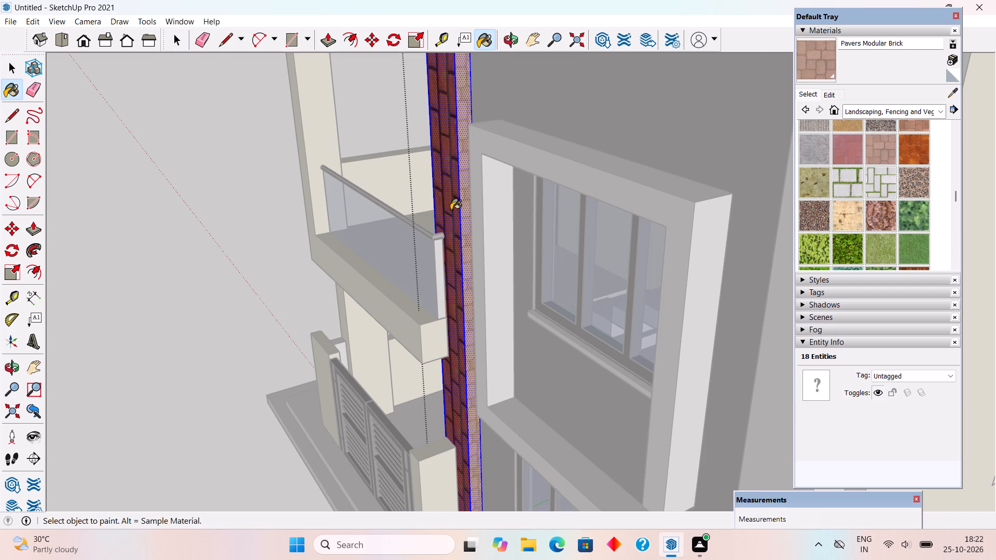
Close the column group and set the Pavers Modular Brick texture size to 3' by 3'.
{"action": "key", "text": "space"}
{"action": "left_click", "coordinate": [247, 251]}
{"action": "middle_click_drag", "start_coordinate": [566, 337], "coordinate": [807, 326]}
{"action": "scroll", "coordinate": [802, 329], "scroll_direction": "down", "scroll_amount": 4}
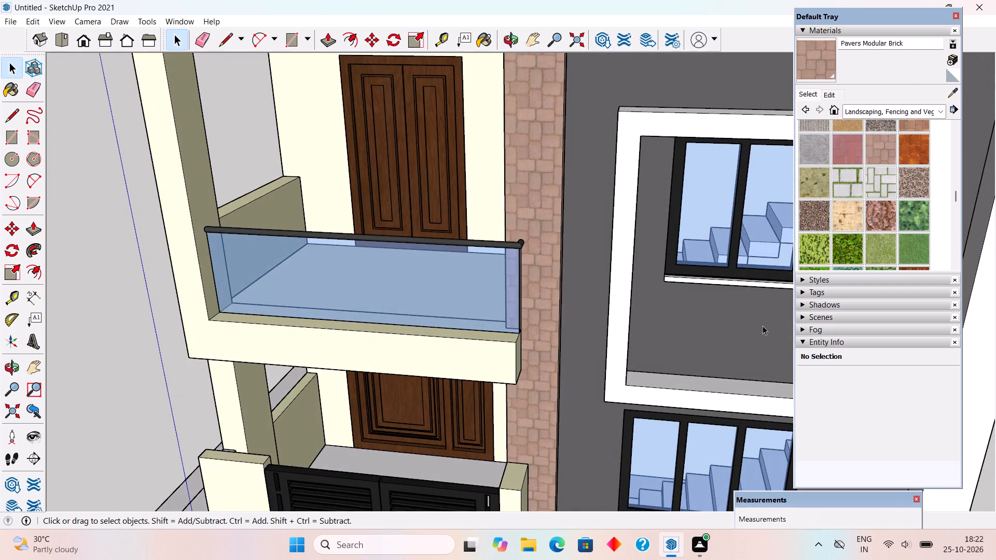
{"action": "scroll", "coordinate": [620, 332], "scroll_direction": "down", "scroll_amount": 10}
{"action": "middle_click_drag", "start_coordinate": [597, 396], "coordinate": [684, 328]}
{"action": "scroll", "coordinate": [715, 383], "scroll_direction": "up", "scroll_amount": 4}
{"action": "scroll", "coordinate": [665, 465], "scroll_direction": "up", "scroll_amount": 1}
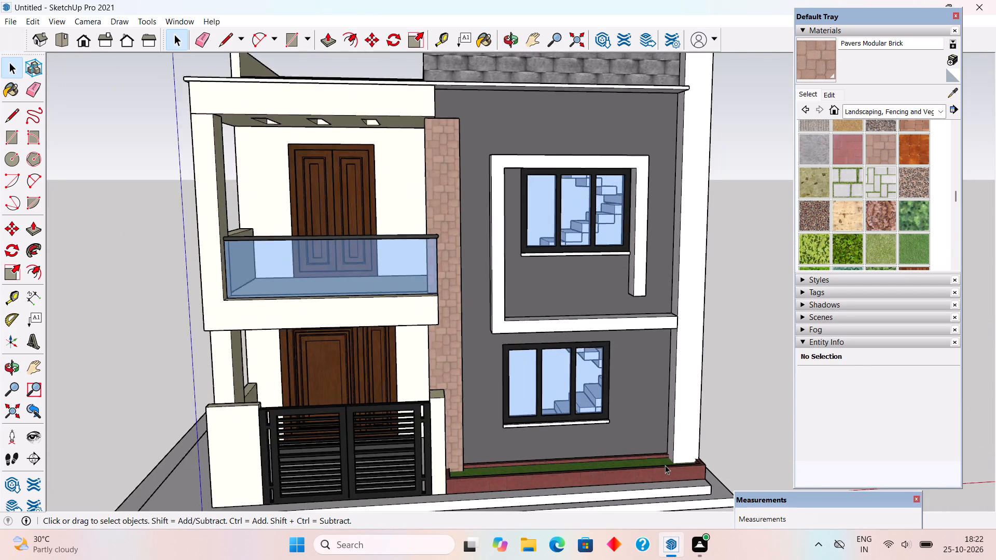
{"action": "scroll", "coordinate": [665, 465], "scroll_direction": "up", "scroll_amount": 2}
{"action": "left_click", "coordinate": [825, 93]}
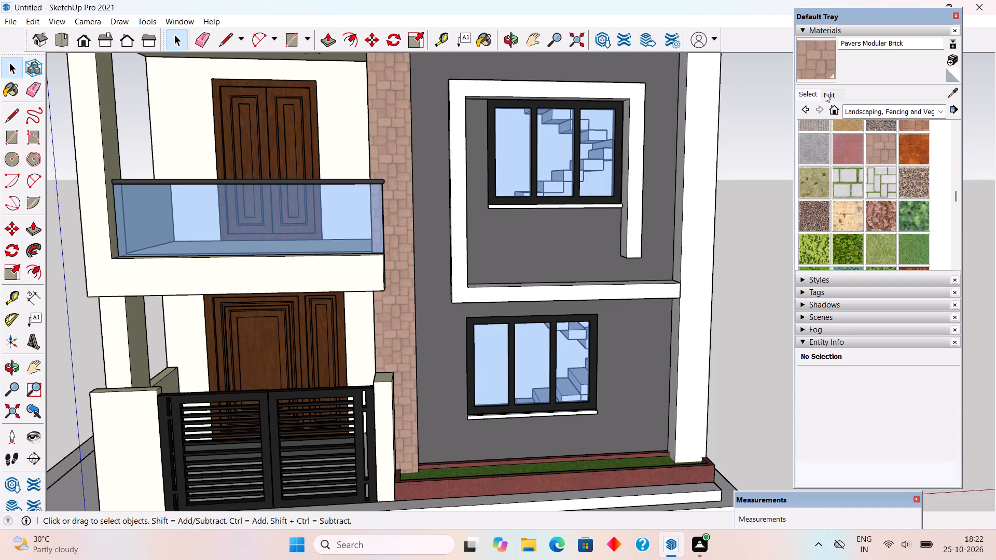
{"action": "left_click", "coordinate": [840, 234]}
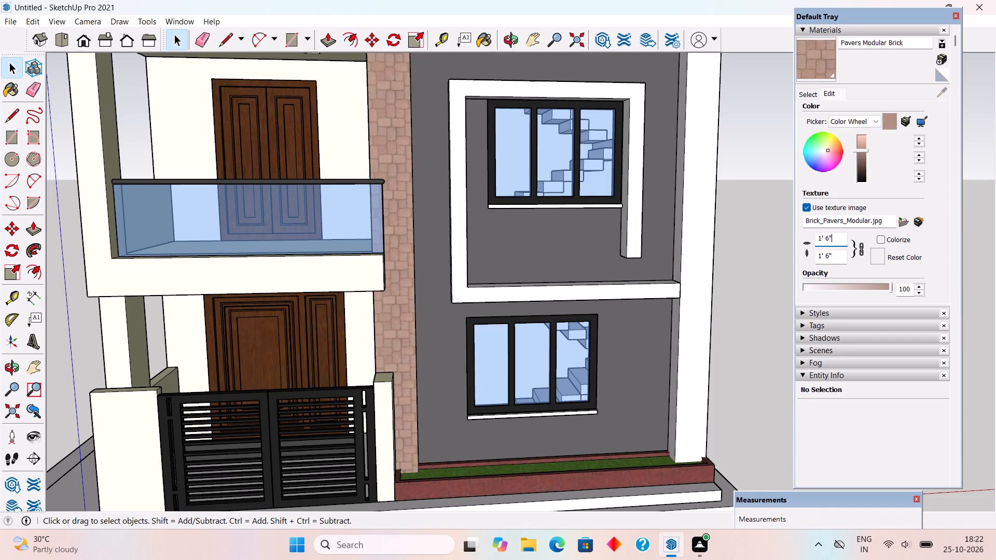
{"action": "key", "text": "BackSpace"}
{"action": "key", "text": "BackSpace"}
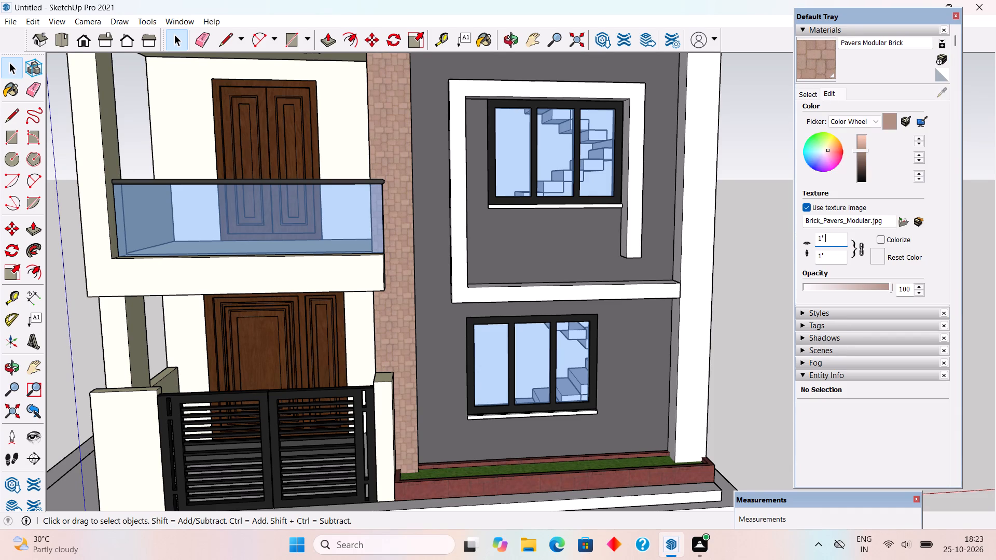
{"action": "key", "text": "BackSpace"}
{"action": "key", "text": "BackSpace"}
{"action": "key", "text": "BackSpace"}
{"action": "key", "text": "3"}
{"action": "key", "text": "apostrophe"}
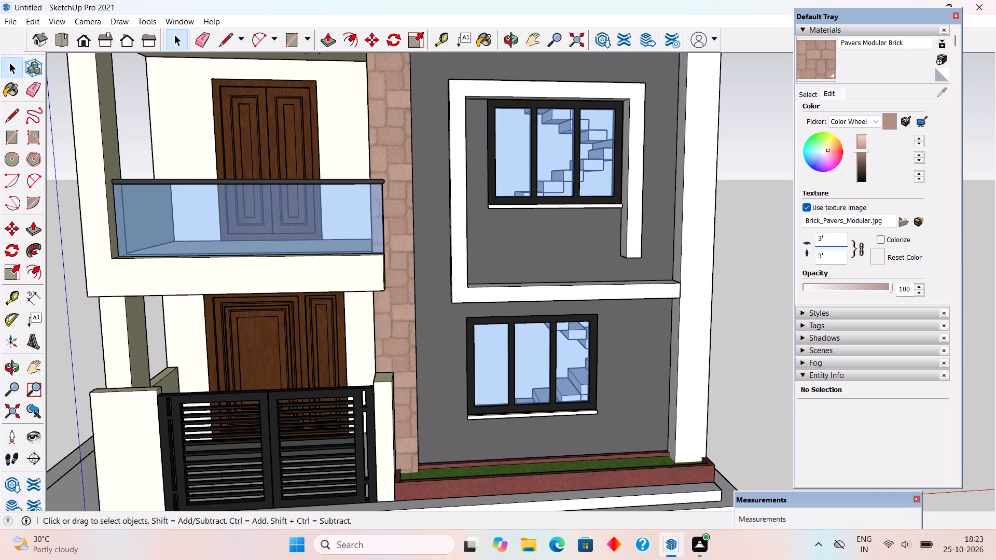
{"action": "key", "text": "space"}
{"action": "left_click", "coordinate": [768, 271]}
Shift the Pavers Modular Brick colour on the column to a redder, slightly darker tone using the colour wheel.
{"action": "scroll", "coordinate": [716, 273], "scroll_direction": "down", "scroll_amount": 5}
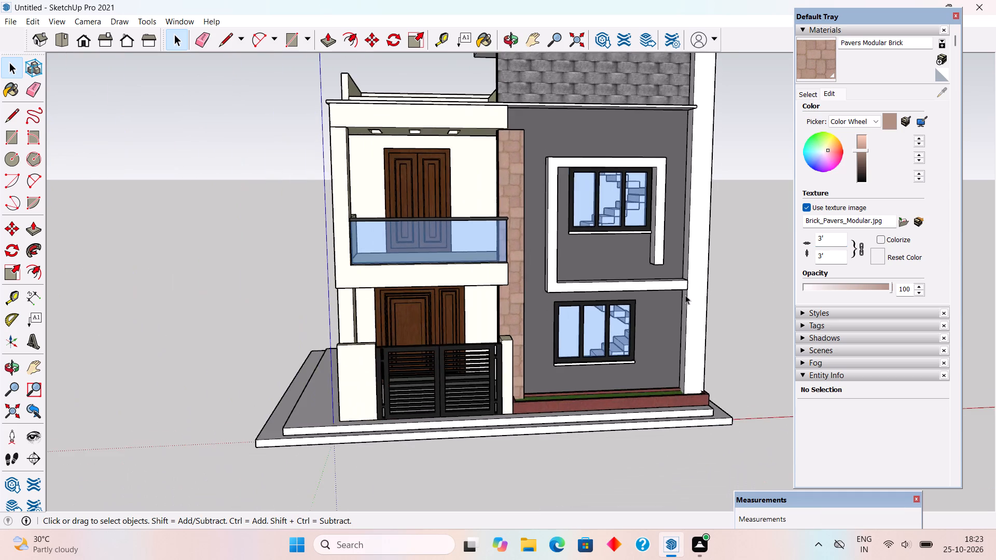
{"action": "scroll", "coordinate": [687, 298], "scroll_direction": "down", "scroll_amount": 3}
{"action": "middle_click_drag", "start_coordinate": [690, 309], "coordinate": [590, 298]}
{"action": "scroll", "coordinate": [644, 393], "scroll_direction": "up", "scroll_amount": 4}
{"action": "middle_click_drag", "start_coordinate": [709, 343], "coordinate": [714, 343]}
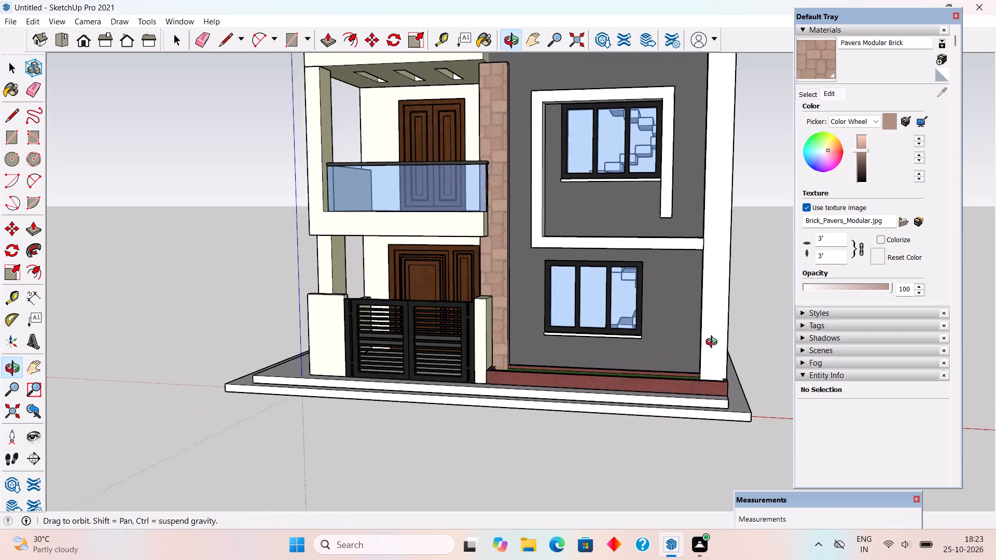
{"action": "middle_click_drag", "start_coordinate": [714, 343], "coordinate": [778, 343]}
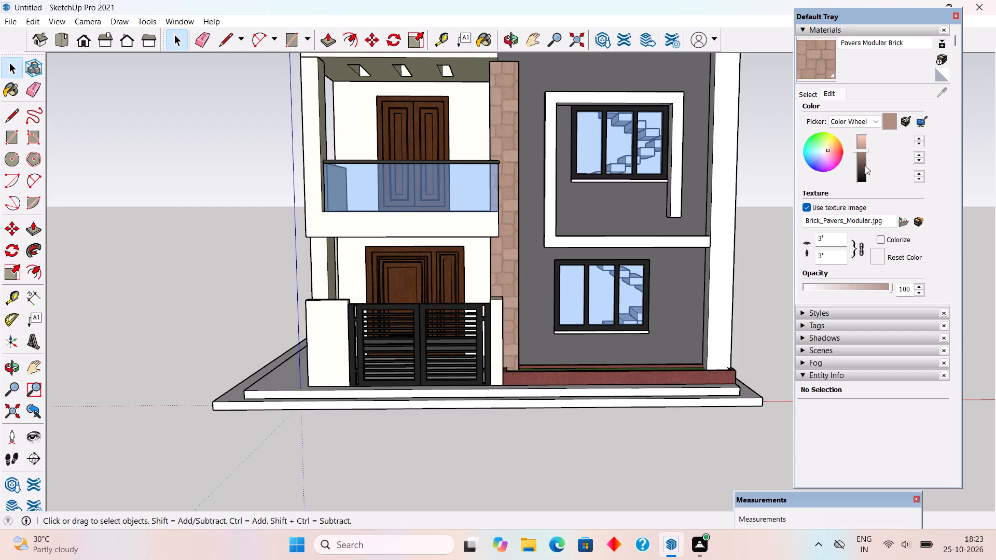
{"action": "left_click", "coordinate": [832, 150]}
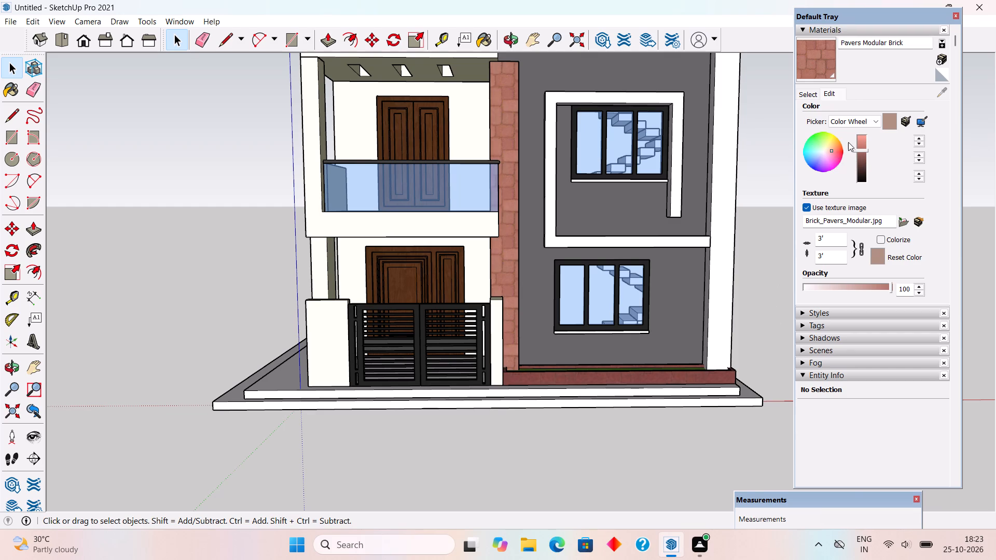
{"action": "left_click_drag", "start_coordinate": [866, 147], "coordinate": [866, 153]}
Paint the brick planter wall at the base of the grey facade white with Color M00.
{"action": "scroll", "coordinate": [635, 271], "scroll_direction": "down", "scroll_amount": 3}
{"action": "scroll", "coordinate": [630, 372], "scroll_direction": "down", "scroll_amount": 3}
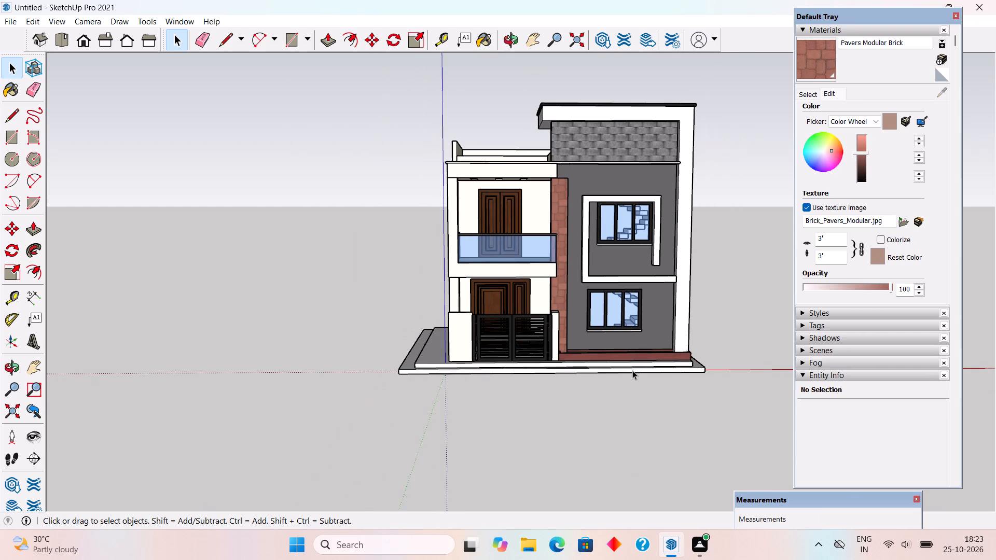
{"action": "scroll", "coordinate": [634, 369], "scroll_direction": "up", "scroll_amount": 5}
{"action": "scroll", "coordinate": [675, 341], "scroll_direction": "up", "scroll_amount": 3}
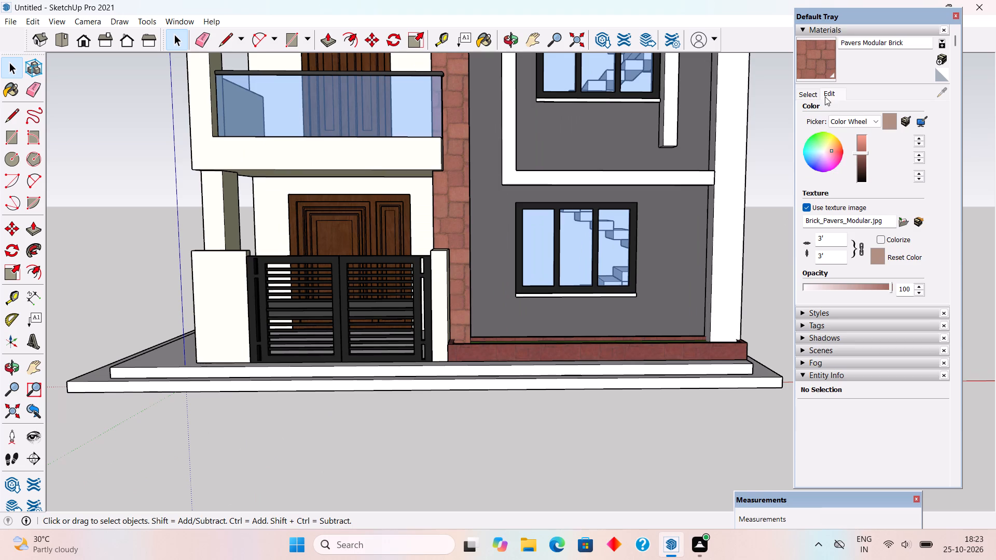
{"action": "left_click", "coordinate": [812, 92]}
{"action": "scroll", "coordinate": [889, 175], "scroll_direction": "down", "scroll_amount": 3}
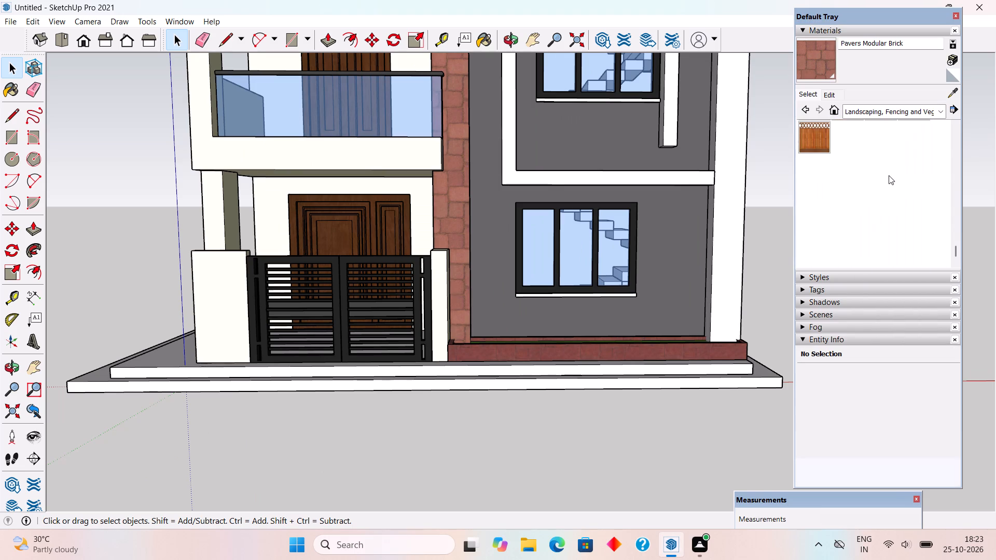
{"action": "scroll", "coordinate": [889, 175], "scroll_direction": "up", "scroll_amount": 1}
{"action": "left_click", "coordinate": [891, 107]}
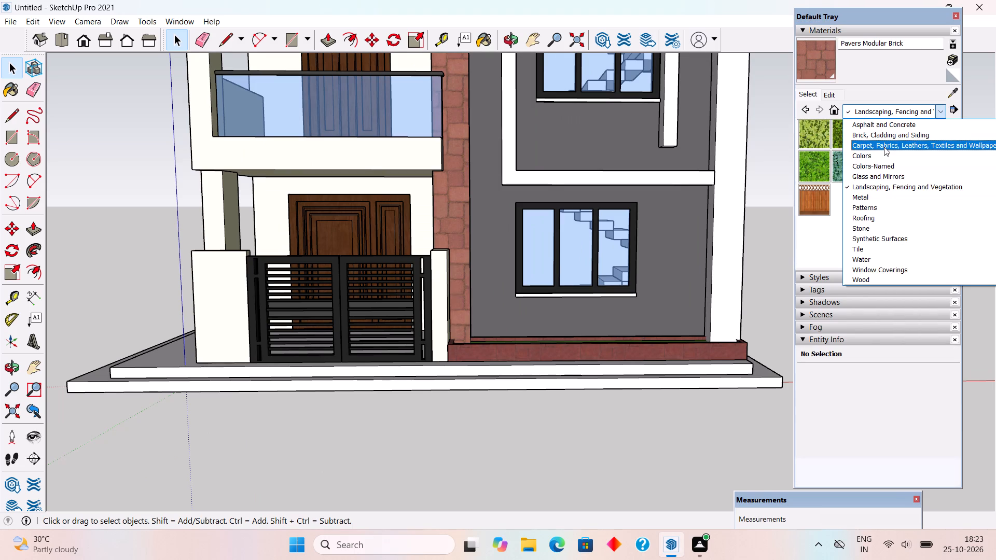
{"action": "left_click", "coordinate": [880, 157]}
{"action": "scroll", "coordinate": [880, 157], "scroll_direction": "down", "scroll_amount": 3}
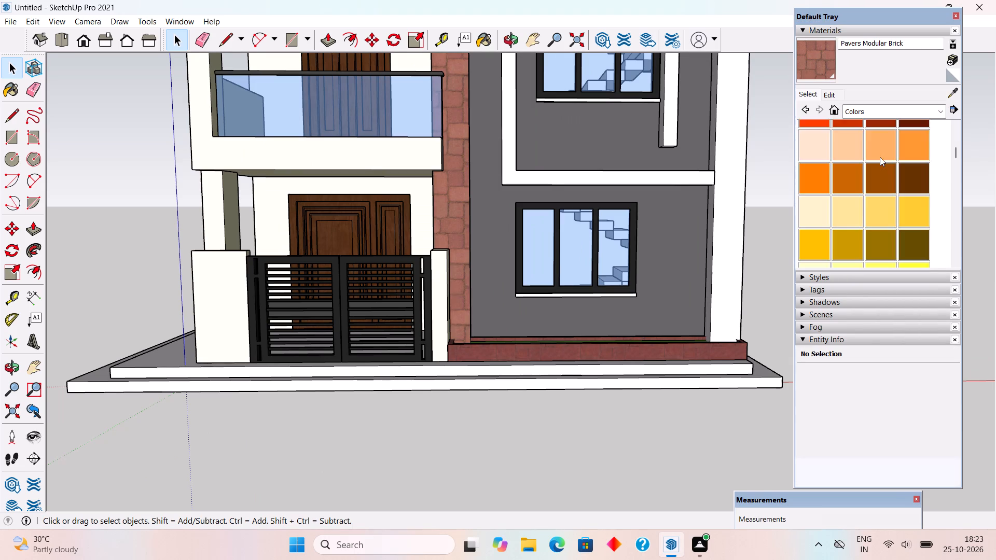
{"action": "scroll", "coordinate": [880, 157], "scroll_direction": "down", "scroll_amount": 9}
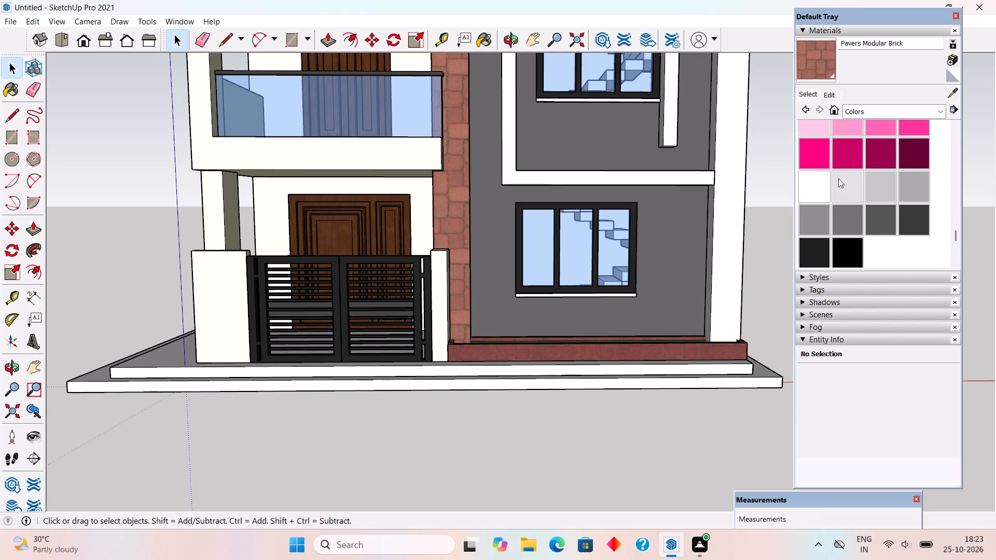
{"action": "left_click", "coordinate": [820, 183]}
{"action": "left_click", "coordinate": [713, 350]}
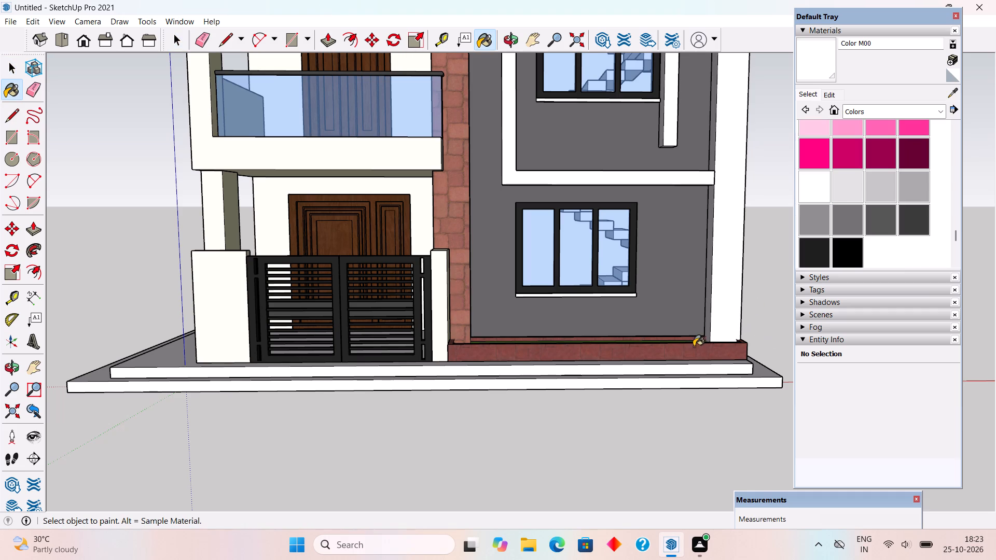
{"action": "middle_click_drag", "start_coordinate": [686, 348], "coordinate": [730, 465]}
{"action": "scroll", "coordinate": [729, 465], "scroll_direction": "down", "scroll_amount": 4}
{"action": "scroll", "coordinate": [598, 399], "scroll_direction": "down", "scroll_amount": 4}
{"action": "middle_click_drag", "start_coordinate": [598, 412], "coordinate": [586, 276]}
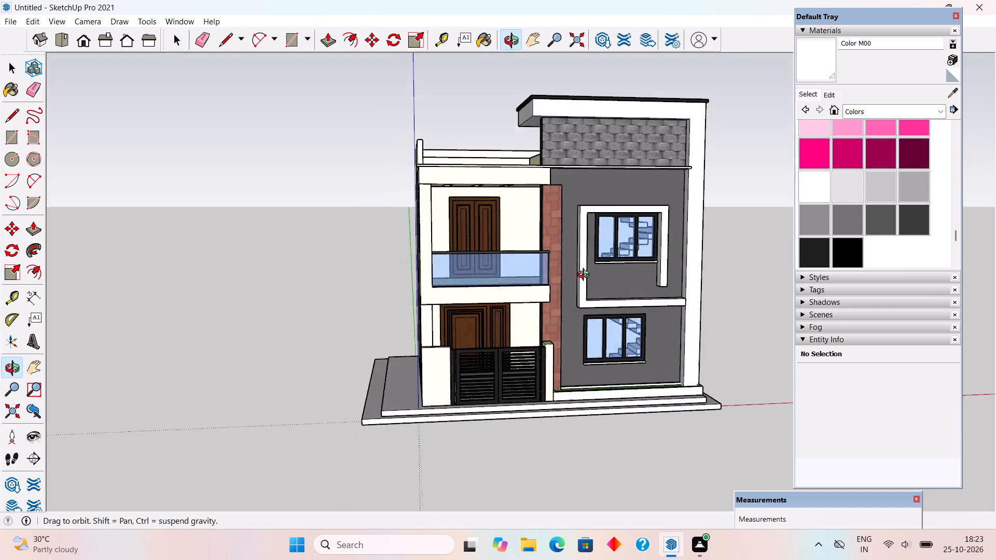
{"action": "middle_click_drag", "start_coordinate": [586, 276], "coordinate": [583, 242]}
{"action": "key", "text": "space"}
{"action": "left_click", "coordinate": [711, 228]}
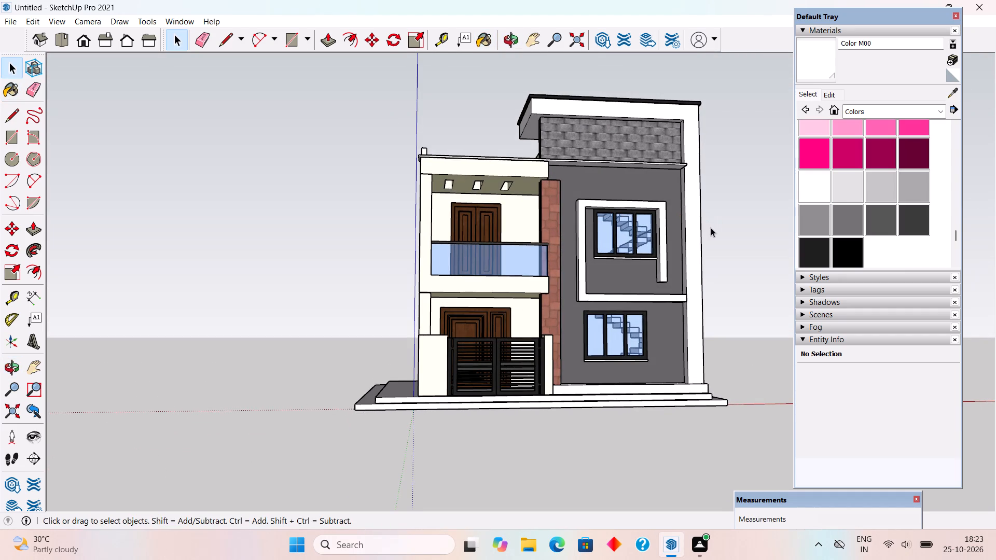
Open the upper plinth slab's group, push its long side edge back to the house's side wall, and close it.
{"action": "middle_click_drag", "start_coordinate": [703, 239], "coordinate": [814, 387]}
{"action": "scroll", "coordinate": [558, 402], "scroll_direction": "up", "scroll_amount": 4}
{"action": "middle_click_drag", "start_coordinate": [365, 454], "coordinate": [385, 450]}
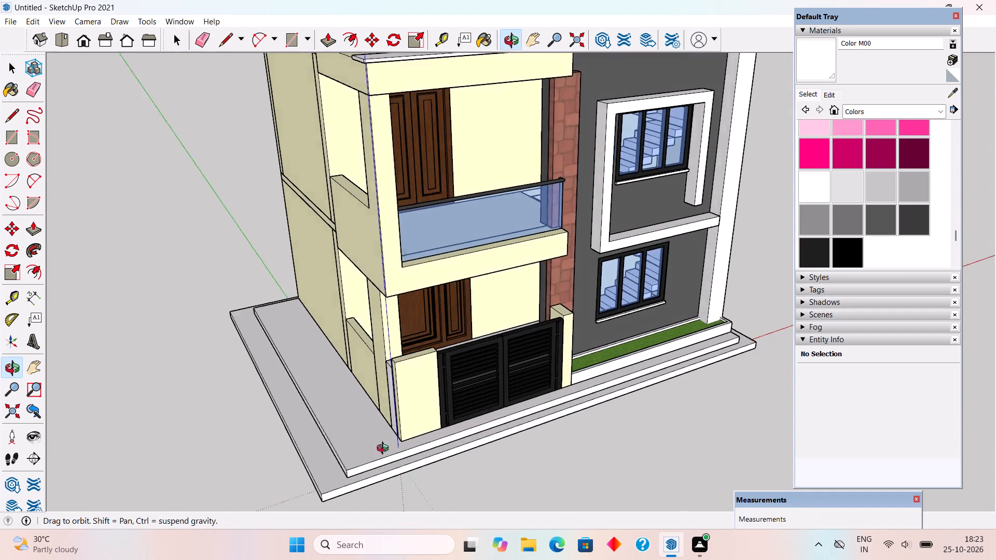
{"action": "middle_click_drag", "start_coordinate": [385, 450], "coordinate": [504, 448]}
{"action": "scroll", "coordinate": [430, 477], "scroll_direction": "up", "scroll_amount": 1}
{"action": "triple_click", "coordinate": [430, 477]}
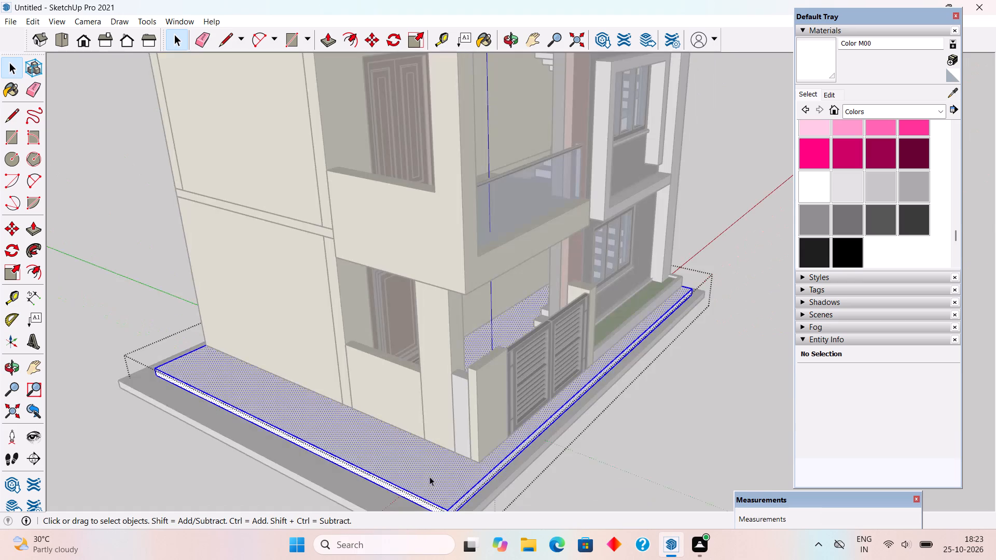
{"action": "key", "text": "p"}
{"action": "left_click", "coordinate": [418, 497]}
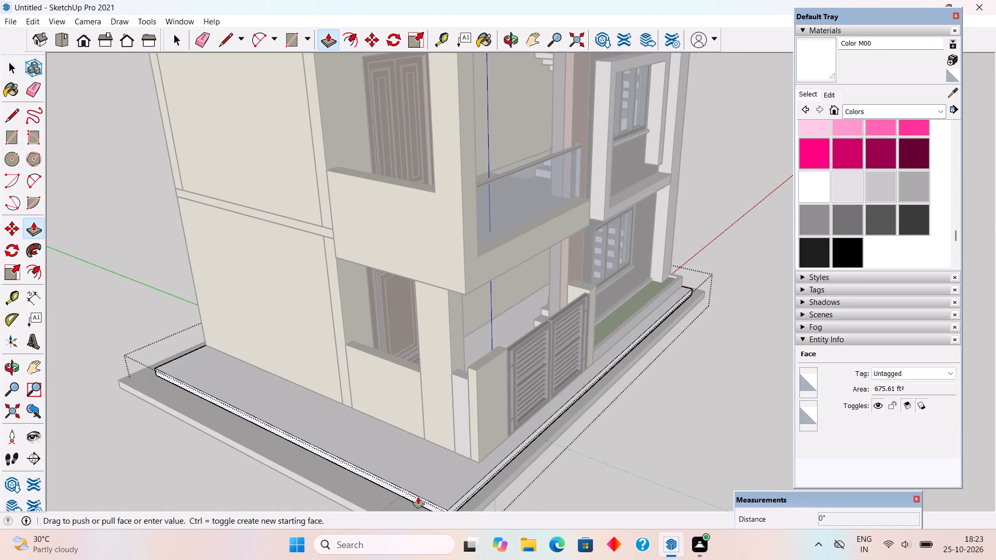
{"action": "left_click", "coordinate": [437, 438]}
{"action": "key", "text": "space"}
{"action": "left_click", "coordinate": [558, 475]}
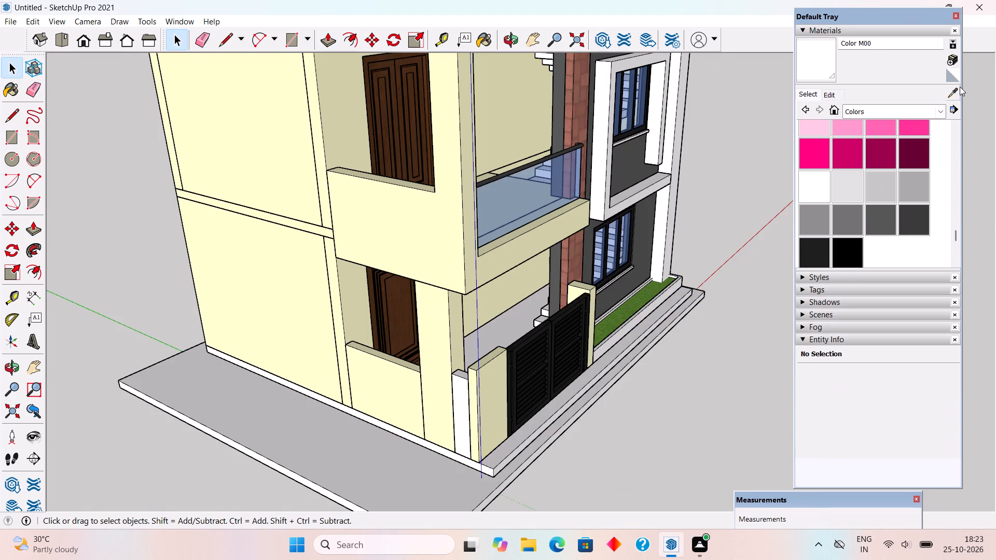
Sample the cream Color E01 from the house wall and paint the white pillar behind the gate's corner wall with it.
{"action": "left_click", "coordinate": [960, 86]}
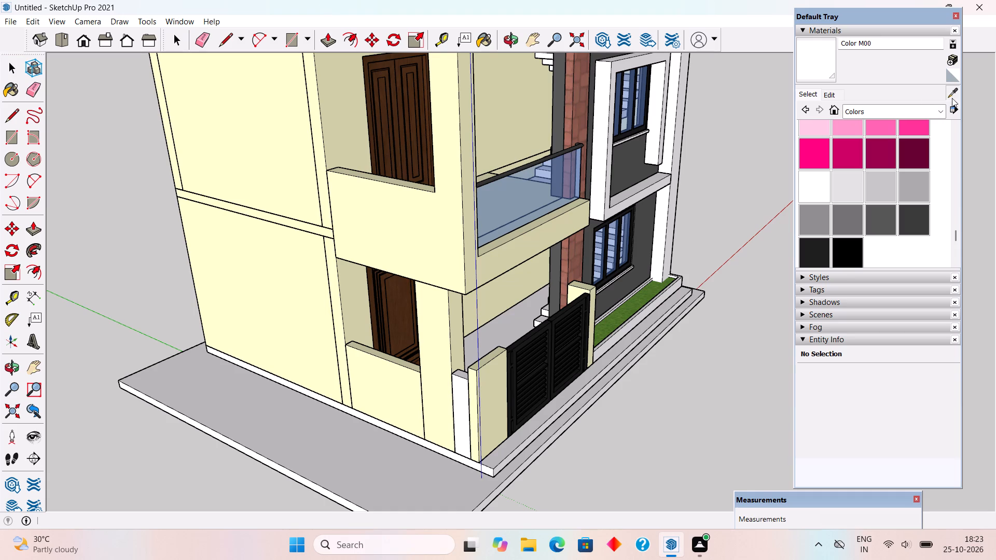
{"action": "left_click", "coordinate": [954, 96]}
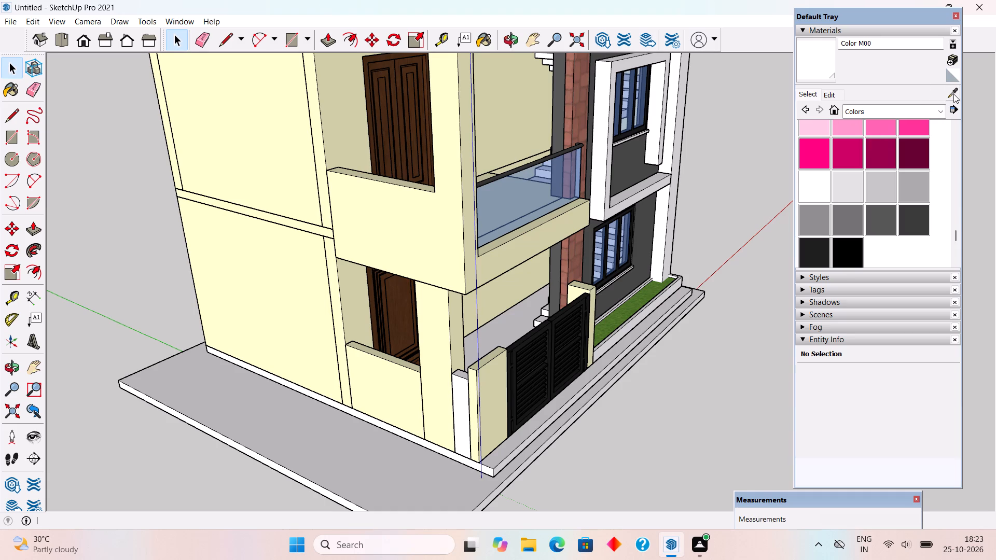
{"action": "left_click", "coordinate": [954, 94]}
{"action": "left_click", "coordinate": [951, 90]}
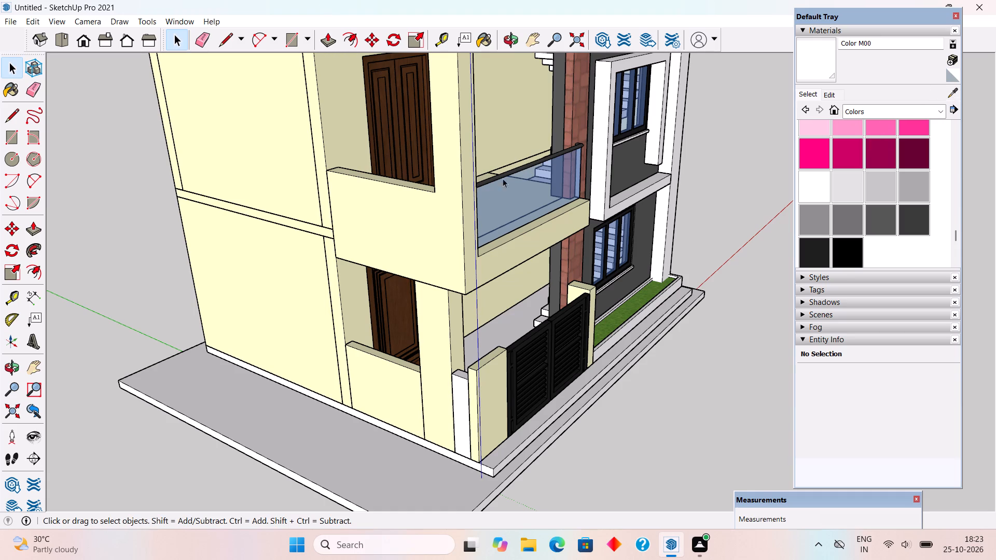
{"action": "scroll", "coordinate": [852, 178], "scroll_direction": "up", "scroll_amount": 2}
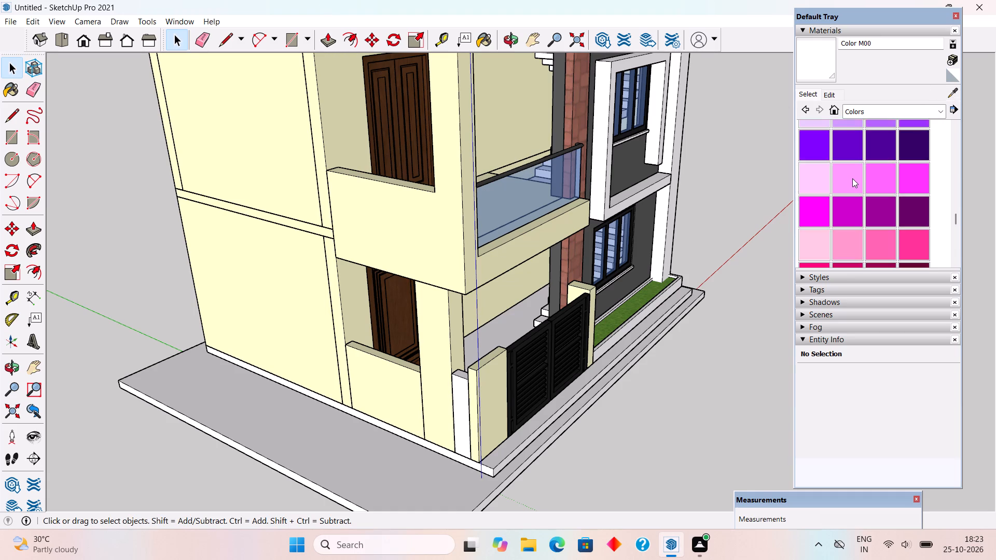
{"action": "scroll", "coordinate": [852, 178], "scroll_direction": "up", "scroll_amount": 2}
{"action": "left_click", "coordinate": [791, 160]}
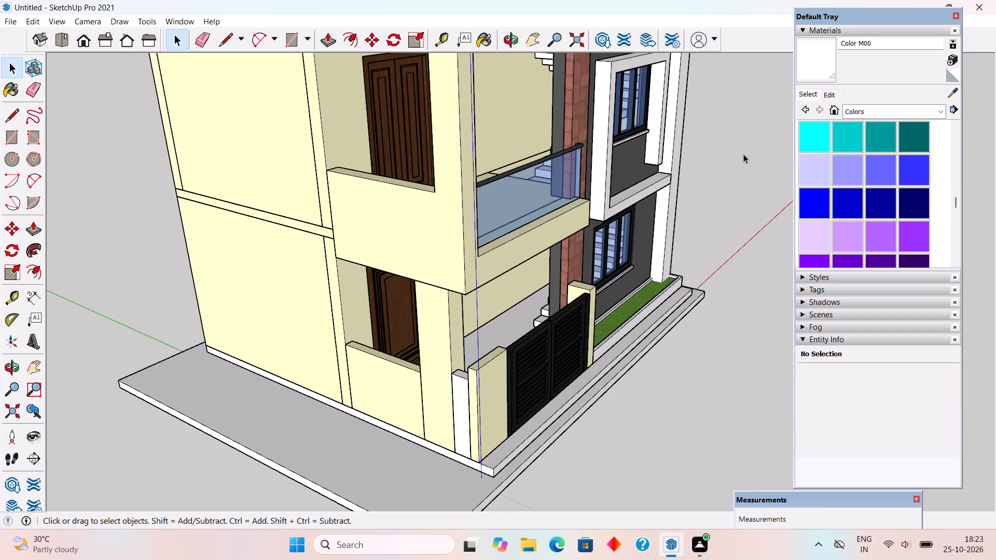
{"action": "left_click", "coordinate": [953, 93]}
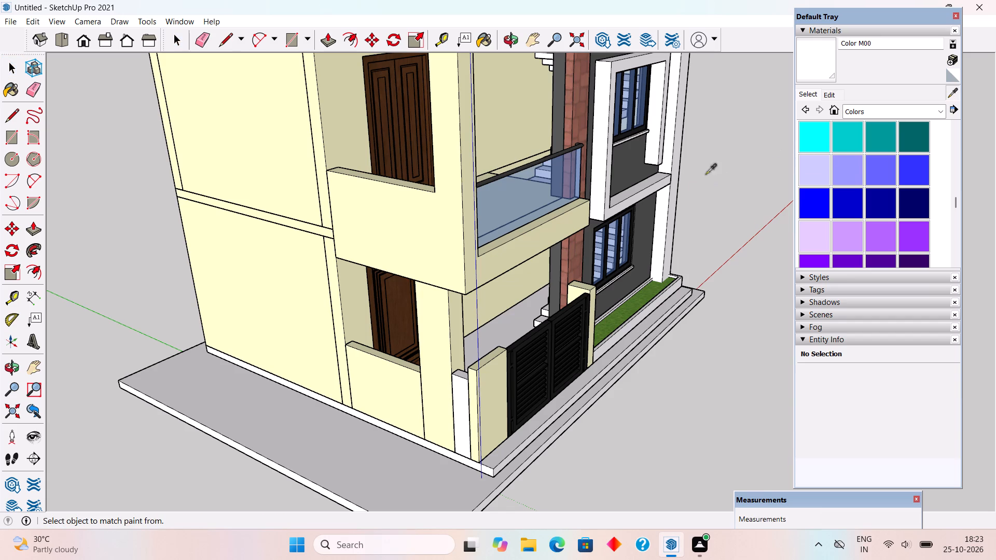
{"action": "left_click", "coordinate": [490, 263]}
{"action": "left_click", "coordinate": [461, 385]}
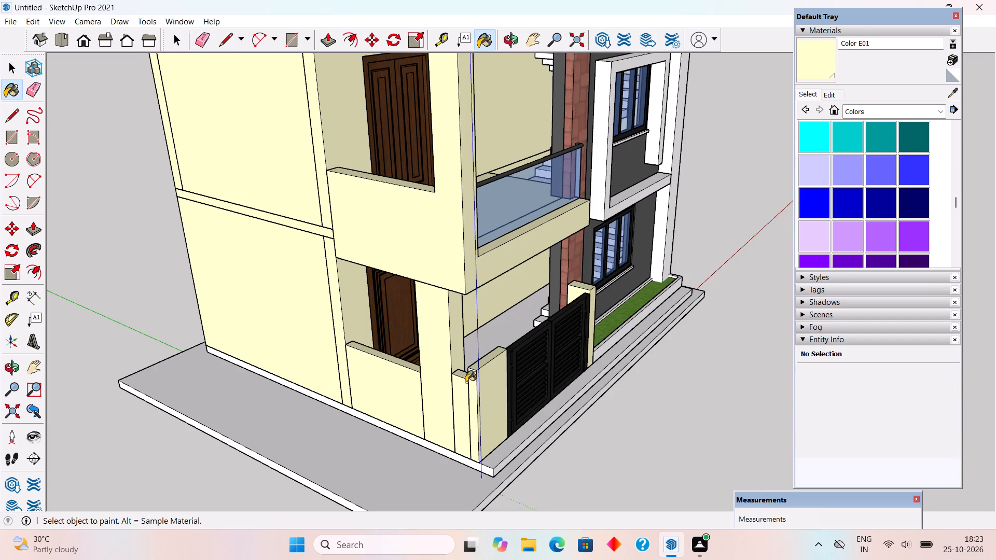
{"action": "key", "text": "space"}
{"action": "left_click", "coordinate": [629, 484]}
Examine the front facade with the repainted planter wall, column and pillar.
{"action": "scroll", "coordinate": [651, 351], "scroll_direction": "down", "scroll_amount": 3}
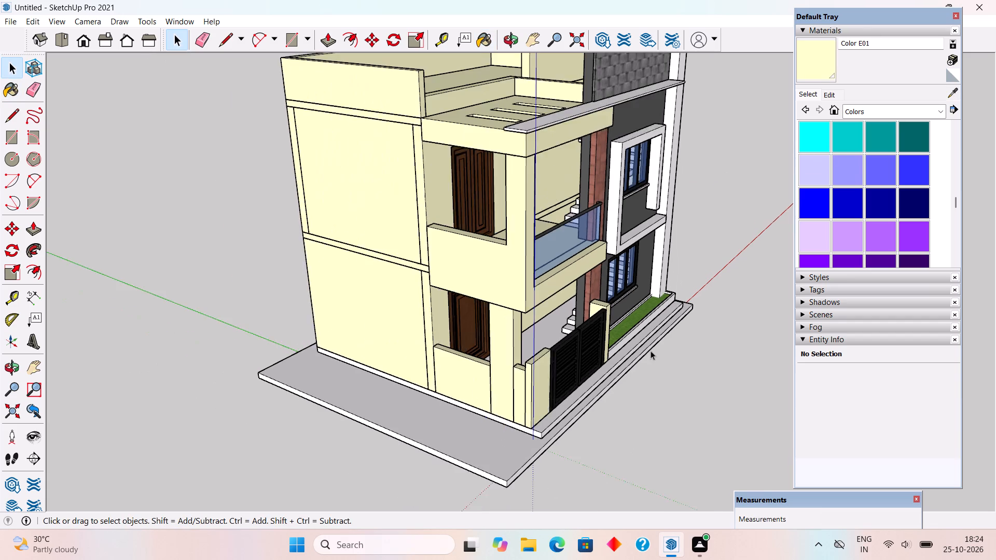
{"action": "scroll", "coordinate": [692, 348], "scroll_direction": "down", "scroll_amount": 1}
{"action": "middle_click_drag", "start_coordinate": [694, 353], "coordinate": [428, 284]}
{"action": "scroll", "coordinate": [423, 281], "scroll_direction": "down", "scroll_amount": 3}
{"action": "middle_click_drag", "start_coordinate": [610, 282], "coordinate": [620, 202]}
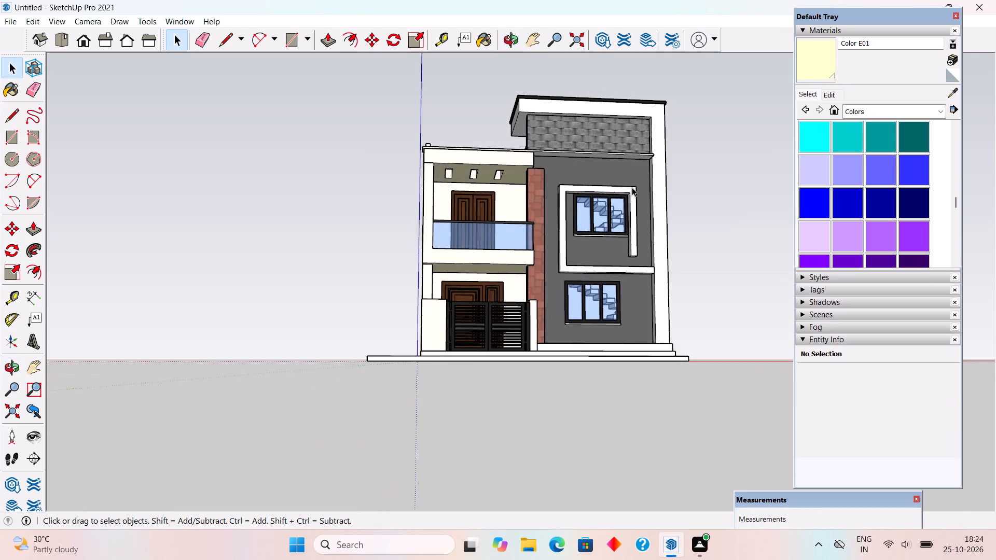
{"action": "scroll", "coordinate": [652, 175], "scroll_direction": "up", "scroll_amount": 6}
{"action": "middle_click_drag", "start_coordinate": [591, 216], "coordinate": [588, 290]}
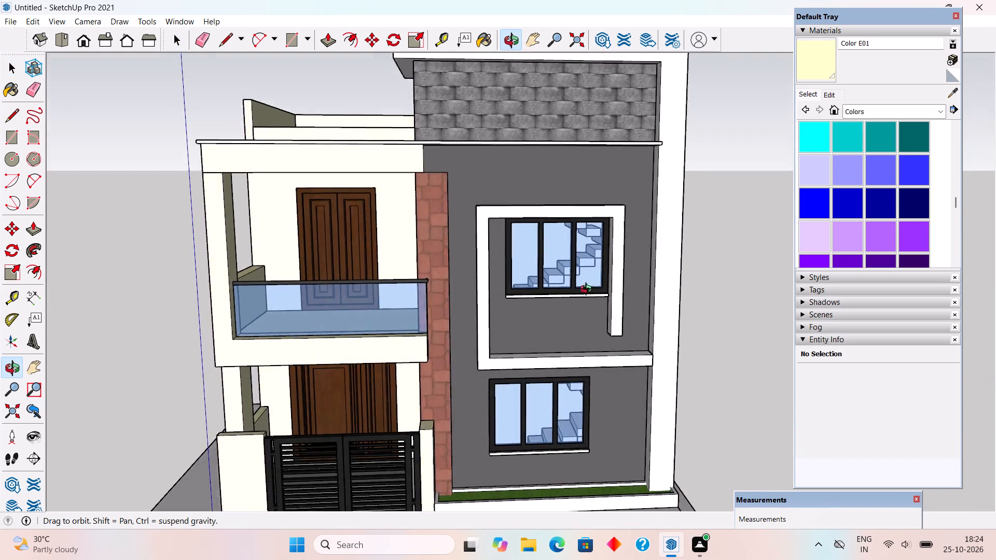
Examine the front facade, roof and plinth of the house from above and from ground level.
{"action": "middle_click_drag", "start_coordinate": [588, 290], "coordinate": [549, 385]}
{"action": "scroll", "coordinate": [549, 385], "scroll_direction": "down", "scroll_amount": 2}
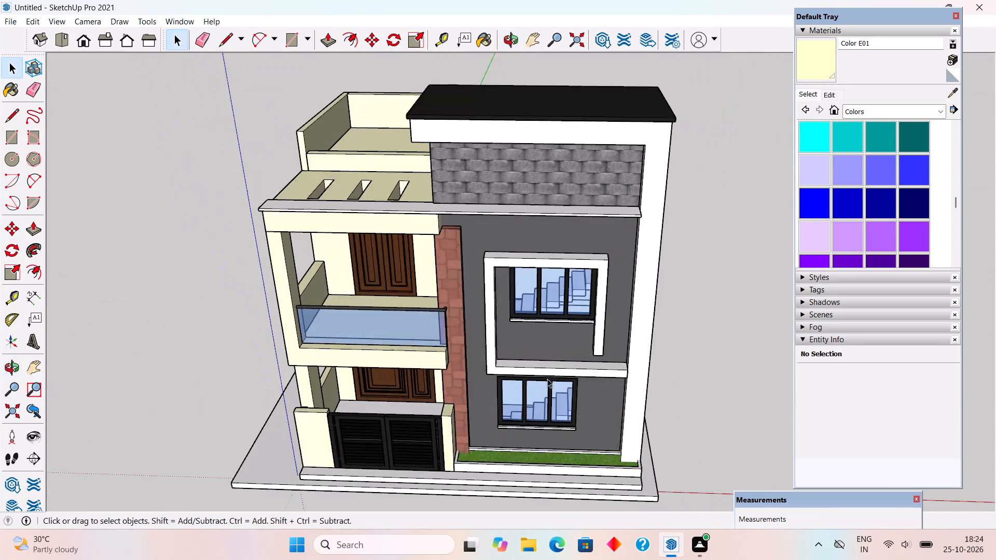
{"action": "scroll", "coordinate": [542, 369], "scroll_direction": "down", "scroll_amount": 4}
{"action": "middle_click_drag", "start_coordinate": [616, 380], "coordinate": [640, 286]}
{"action": "scroll", "coordinate": [682, 447], "scroll_direction": "up", "scroll_amount": 3}
{"action": "middle_click_drag", "start_coordinate": [625, 498], "coordinate": [629, 448]}
{"action": "scroll", "coordinate": [565, 516], "scroll_direction": "up", "scroll_amount": 2}
{"action": "scroll", "coordinate": [485, 457], "scroll_direction": "up", "scroll_amount": 2}
{"action": "middle_click_drag", "start_coordinate": [473, 451], "coordinate": [518, 483]}
{"action": "scroll", "coordinate": [518, 474], "scroll_direction": "down", "scroll_amount": 1}
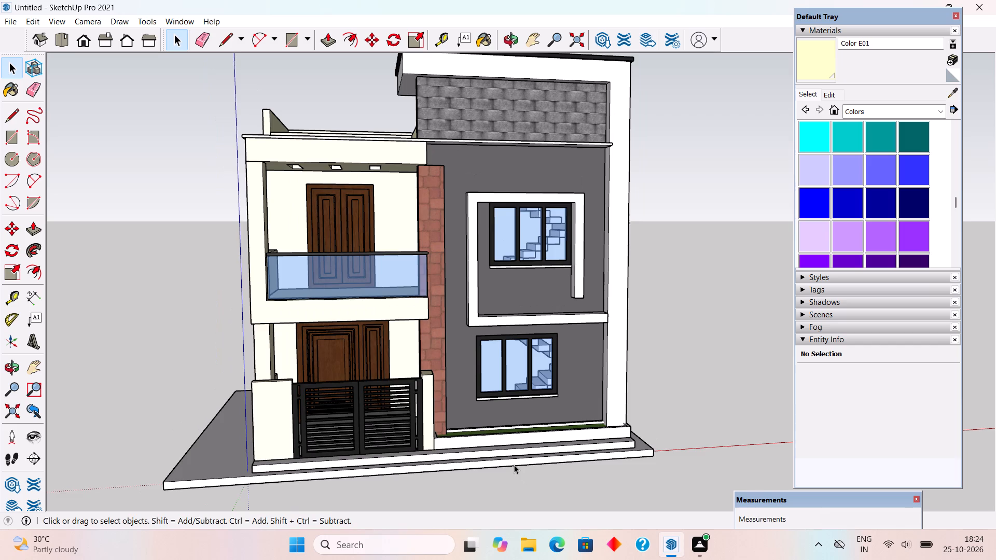
{"action": "middle_click_drag", "start_coordinate": [507, 464], "coordinate": [491, 485]}
{"action": "scroll", "coordinate": [491, 485], "scroll_direction": "up", "scroll_amount": 3}
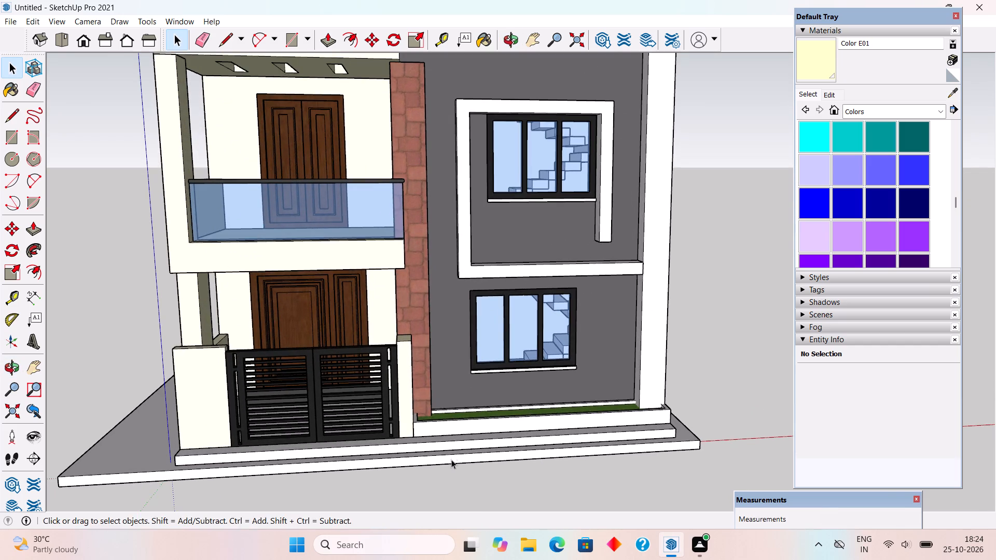
Sample Translucent Glass Blue from the balcony's front glass and paint the white end face of the railing beside the brick column with it.
{"action": "middle_click_drag", "start_coordinate": [451, 453], "coordinate": [223, 426]}
{"action": "scroll", "coordinate": [436, 214], "scroll_direction": "up", "scroll_amount": 7}
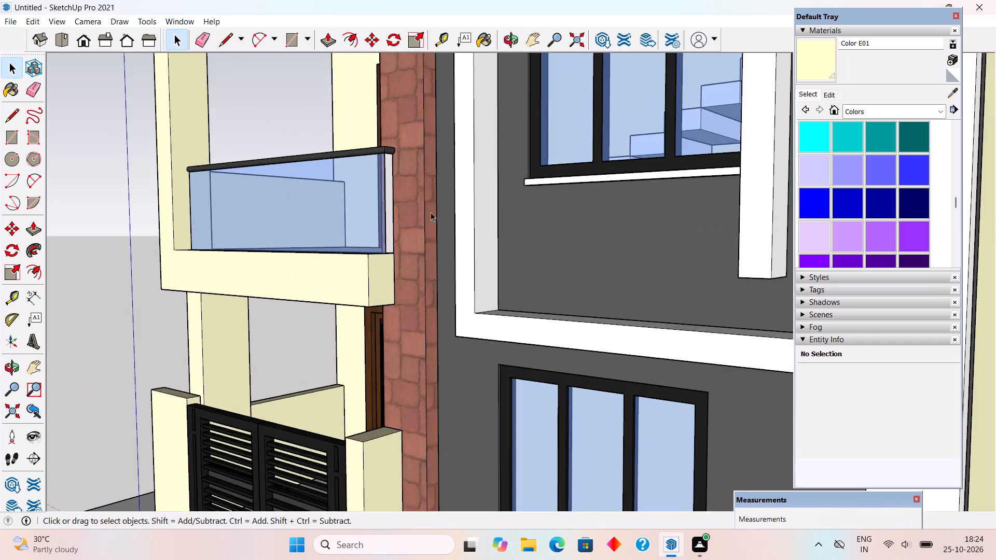
{"action": "scroll", "coordinate": [418, 207], "scroll_direction": "up", "scroll_amount": 8}
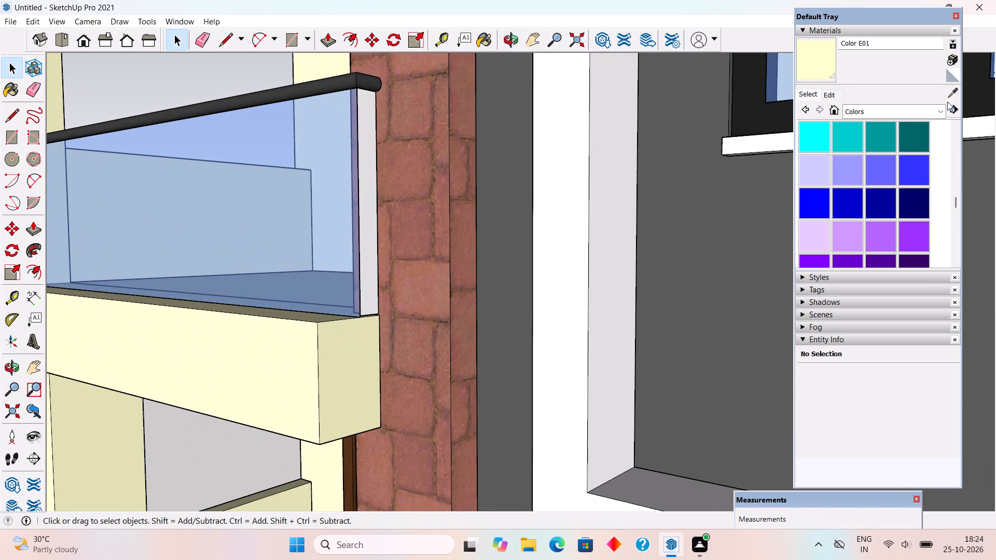
{"action": "left_click", "coordinate": [951, 95]}
{"action": "left_click", "coordinate": [264, 207]}
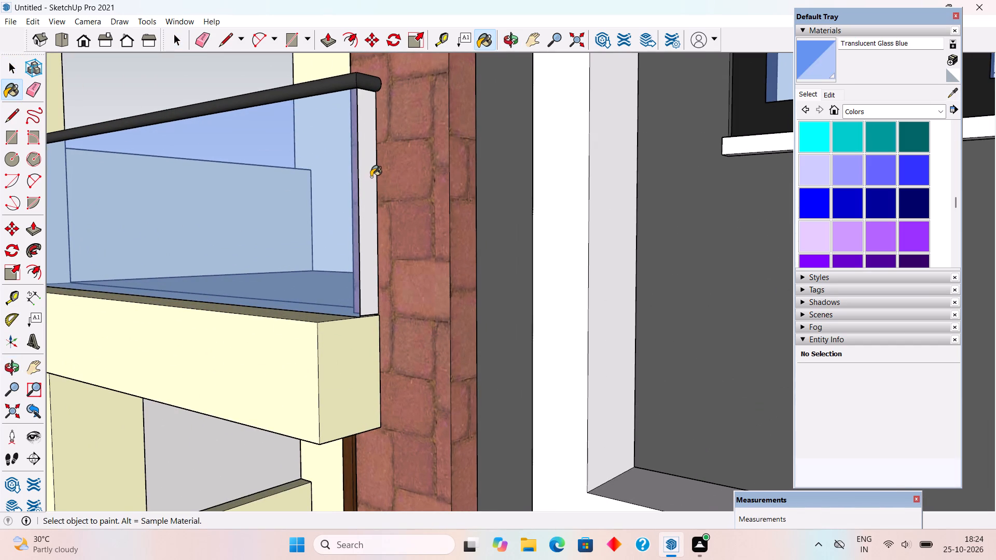
{"action": "left_click", "coordinate": [371, 177]}
{"action": "middle_click_drag", "start_coordinate": [398, 262], "coordinate": [644, 339]}
{"action": "scroll", "coordinate": [643, 339], "scroll_direction": "down", "scroll_amount": 4}
{"action": "scroll", "coordinate": [539, 292], "scroll_direction": "down", "scroll_amount": 10}
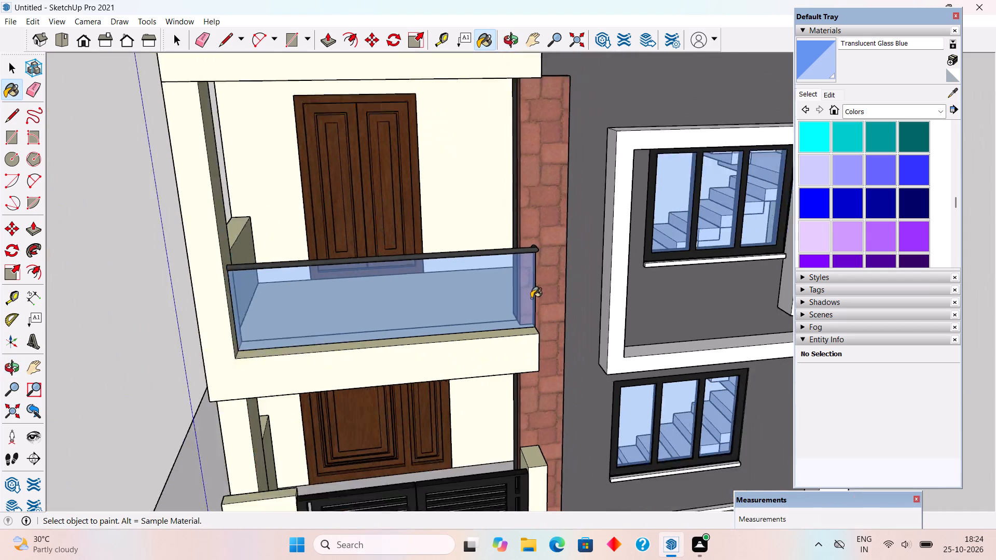
{"action": "scroll", "coordinate": [531, 298], "scroll_direction": "down", "scroll_amount": 1}
{"action": "scroll", "coordinate": [568, 368], "scroll_direction": "down", "scroll_amount": 1}
{"action": "key", "text": "space"}
Examine the repainted balcony railing, the gate and plinth, and the whole front elevation.
{"action": "middle_click_drag", "start_coordinate": [617, 373], "coordinate": [583, 277]}
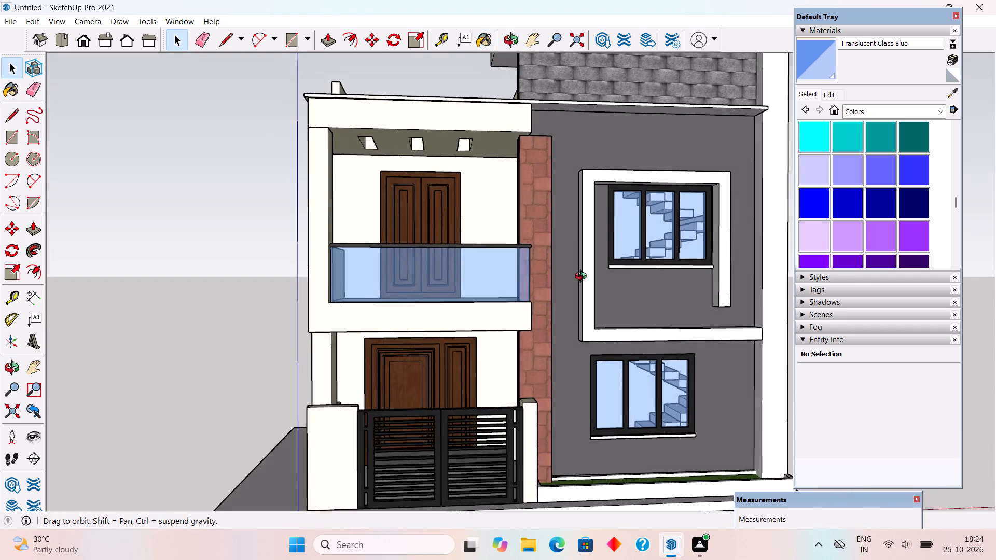
{"action": "middle_click_drag", "start_coordinate": [583, 277], "coordinate": [582, 276]}
{"action": "scroll", "coordinate": [582, 276], "scroll_direction": "down", "scroll_amount": 2}
{"action": "middle_click_drag", "start_coordinate": [582, 282], "coordinate": [582, 306]}
{"action": "scroll", "coordinate": [582, 306], "scroll_direction": "down", "scroll_amount": 2}
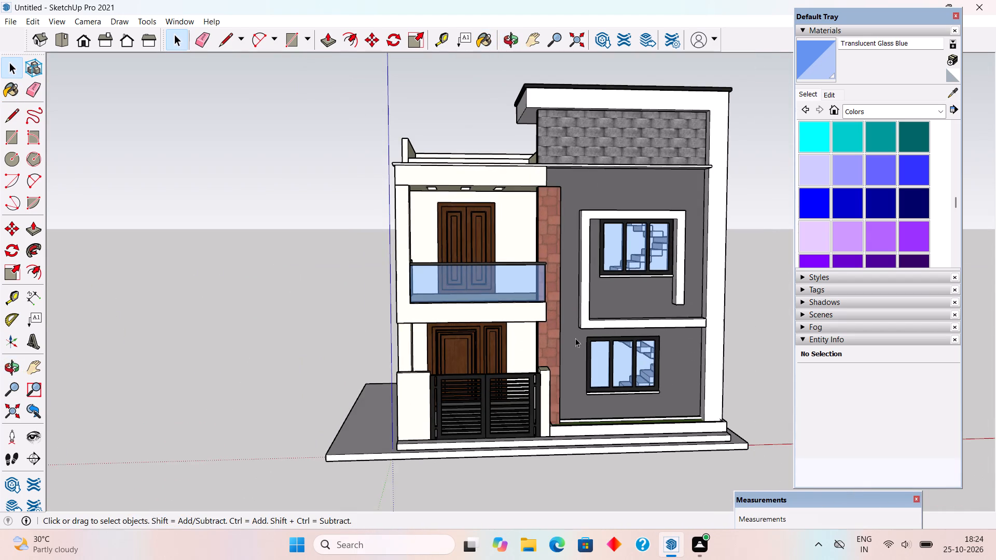
{"action": "scroll", "coordinate": [528, 441], "scroll_direction": "up", "scroll_amount": 12}
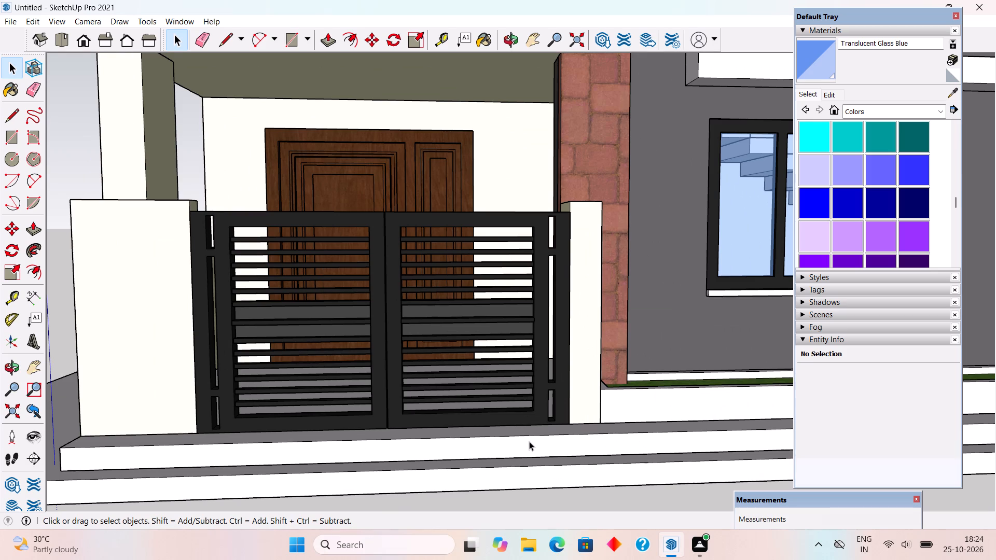
{"action": "middle_click_drag", "start_coordinate": [565, 488], "coordinate": [586, 481]}
{"action": "scroll", "coordinate": [701, 485], "scroll_direction": "down", "scroll_amount": 1}
{"action": "scroll", "coordinate": [586, 481], "scroll_direction": "down", "scroll_amount": 4}
{"action": "scroll", "coordinate": [568, 433], "scroll_direction": "down", "scroll_amount": 6}
{"action": "middle_click_drag", "start_coordinate": [630, 419], "coordinate": [531, 433]}
{"action": "scroll", "coordinate": [535, 387], "scroll_direction": "down", "scroll_amount": 6}
{"action": "middle_click_drag", "start_coordinate": [494, 440], "coordinate": [601, 426]}
{"action": "scroll", "coordinate": [666, 402], "scroll_direction": "up", "scroll_amount": 1}
{"action": "scroll", "coordinate": [628, 414], "scroll_direction": "down", "scroll_amount": 3}
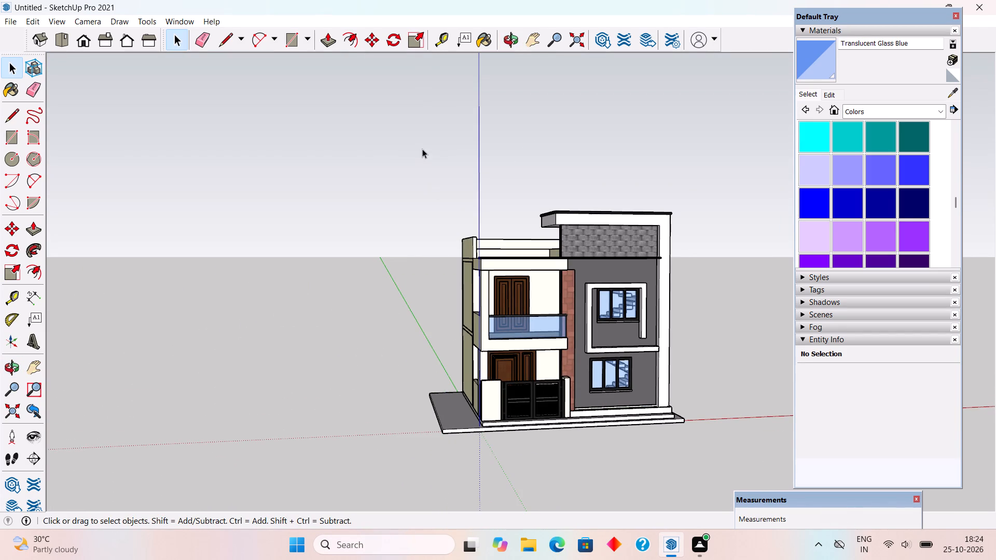
Select the entire house and move it about 17' along the red axis, away from the origin, and clear the selection.
{"action": "left_click_drag", "start_coordinate": [422, 148], "coordinate": [729, 447]}
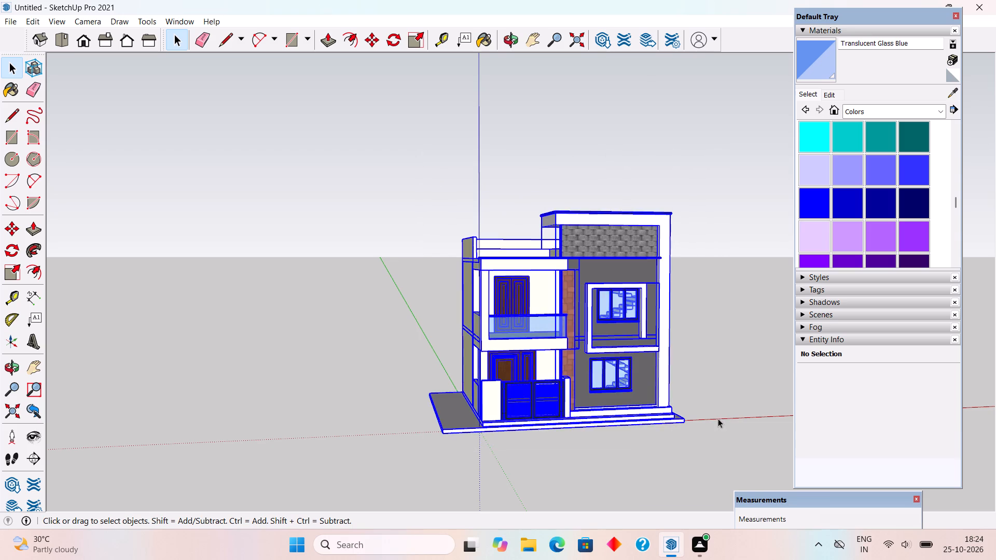
{"action": "middle_click_drag", "start_coordinate": [713, 418], "coordinate": [592, 486]}
{"action": "scroll", "coordinate": [592, 486], "scroll_direction": "down", "scroll_amount": 2}
{"action": "scroll", "coordinate": [425, 296], "scroll_direction": "down", "scroll_amount": 4}
{"action": "scroll", "coordinate": [836, 392], "scroll_direction": "up", "scroll_amount": 4}
{"action": "scroll", "coordinate": [659, 429], "scroll_direction": "up", "scroll_amount": 1}
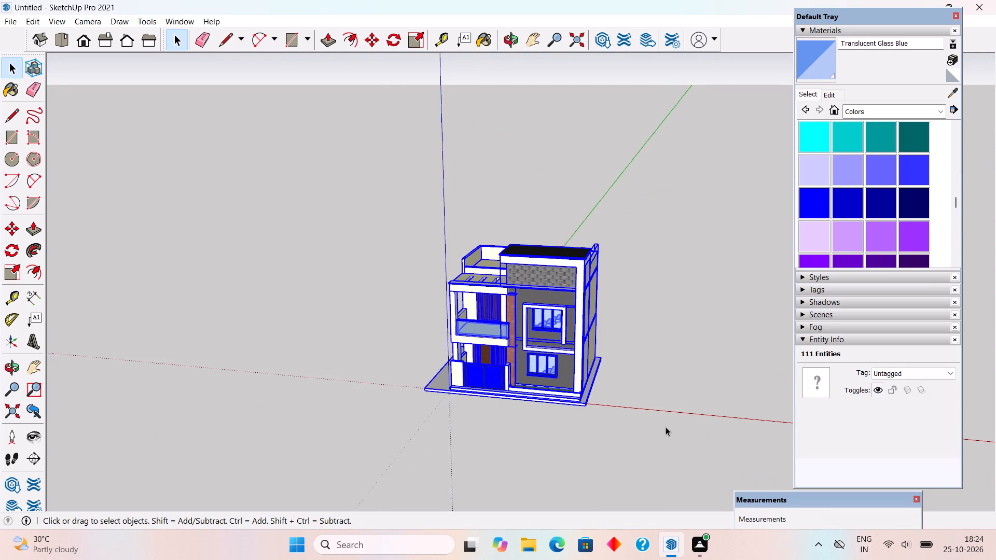
{"action": "scroll", "coordinate": [666, 427], "scroll_direction": "up", "scroll_amount": 8}
{"action": "key", "text": "m"}
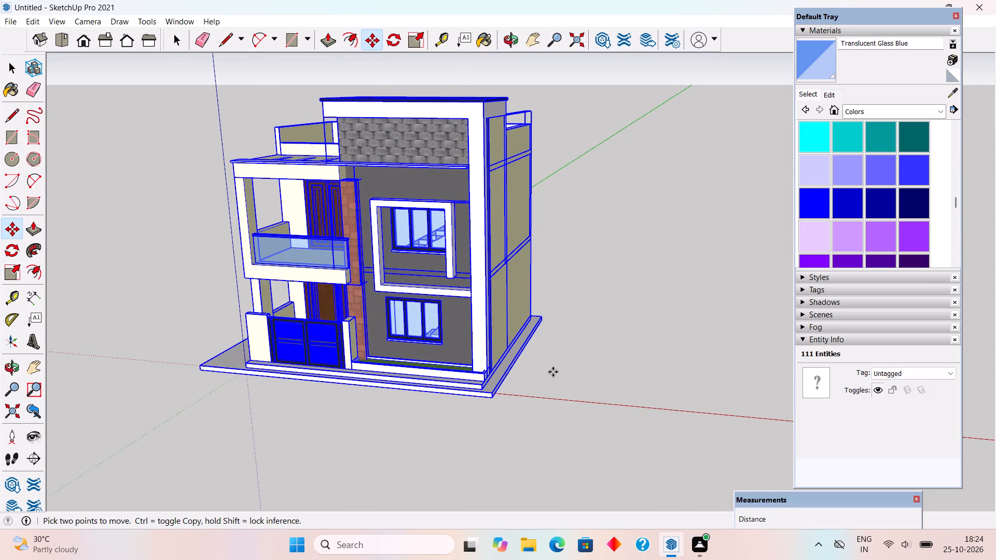
{"action": "left_click", "coordinate": [512, 357]}
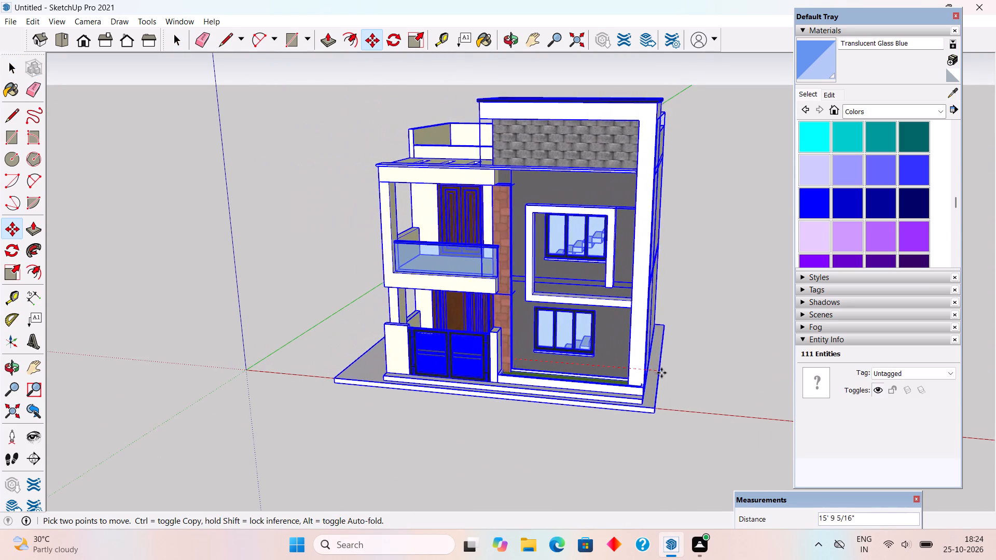
{"action": "left_click", "coordinate": [672, 374]}
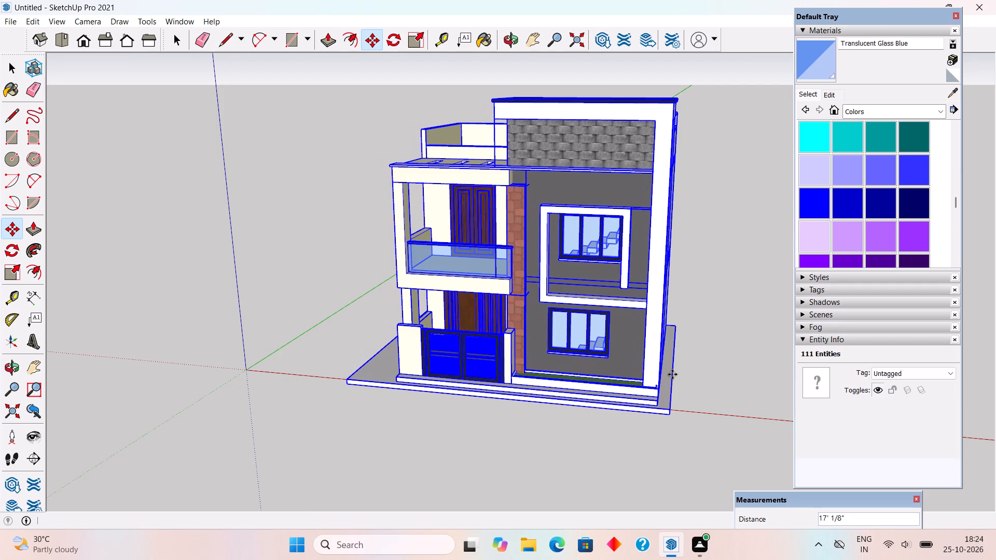
{"action": "key", "text": "space"}
{"action": "left_click", "coordinate": [714, 425]}
Examine the moved house and frame its full front elevation.
{"action": "middle_click_drag", "start_coordinate": [500, 444], "coordinate": [583, 416]}
{"action": "scroll", "coordinate": [591, 417], "scroll_direction": "down", "scroll_amount": 3}
{"action": "middle_click_drag", "start_coordinate": [554, 420], "coordinate": [554, 421]}
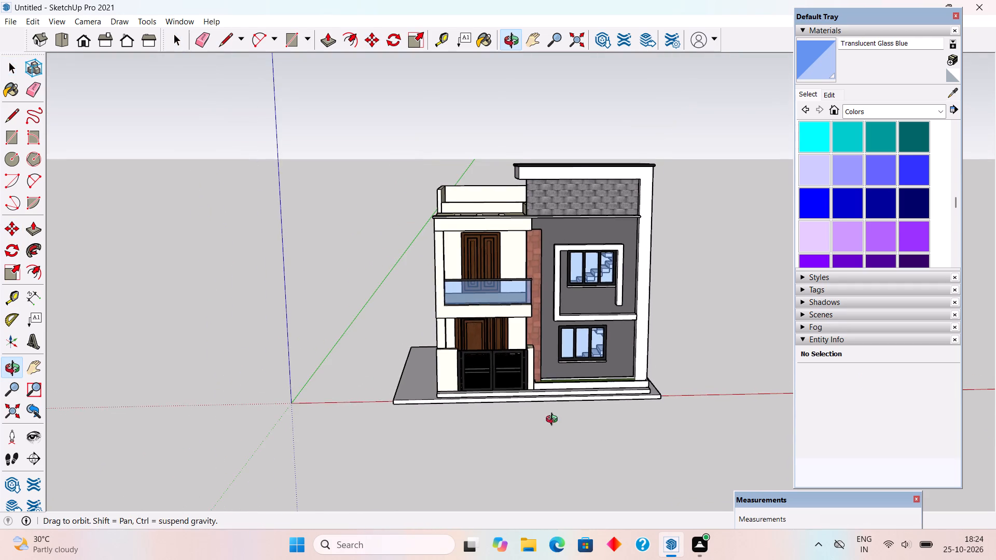
{"action": "middle_click_drag", "start_coordinate": [554, 421], "coordinate": [519, 421]}
{"action": "left_click", "coordinate": [535, 427]}
{"action": "middle_click_drag", "start_coordinate": [657, 396], "coordinate": [652, 333]}
{"action": "scroll", "coordinate": [664, 331], "scroll_direction": "up", "scroll_amount": 4}
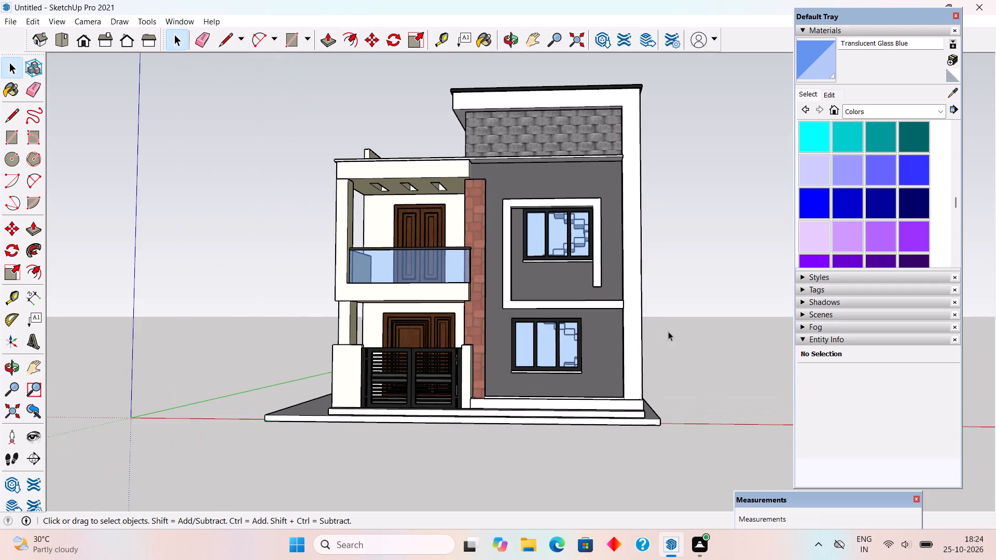
{"action": "middle_click_drag", "start_coordinate": [667, 315], "coordinate": [680, 367]}
{"action": "middle_click_drag", "start_coordinate": [642, 141], "coordinate": [659, 161]}
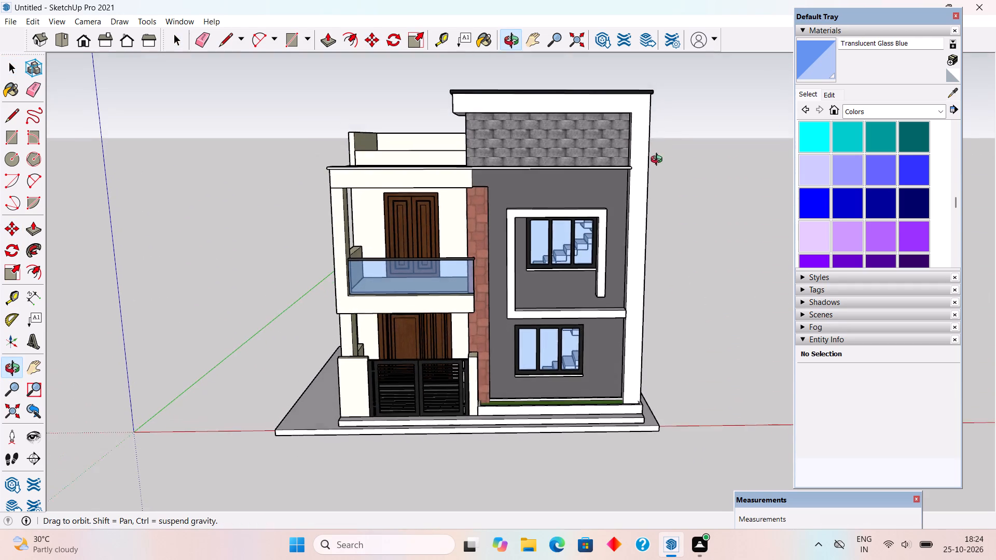
{"action": "middle_click_drag", "start_coordinate": [659, 161], "coordinate": [665, 155]}
{"action": "scroll", "coordinate": [674, 134], "scroll_direction": "up", "scroll_amount": 2}
{"action": "middle_click_drag", "start_coordinate": [689, 201], "coordinate": [693, 156]}
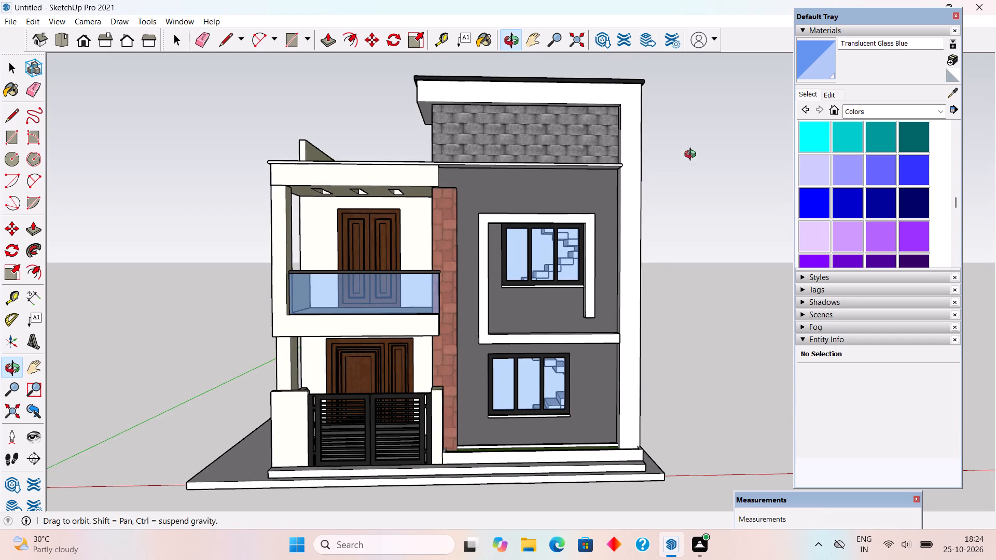
{"action": "middle_click_drag", "start_coordinate": [693, 156], "coordinate": [693, 149]}
{"action": "scroll", "coordinate": [693, 149], "scroll_direction": "up", "scroll_amount": 1}
{"action": "scroll", "coordinate": [693, 149], "scroll_direction": "down", "scroll_amount": 1}
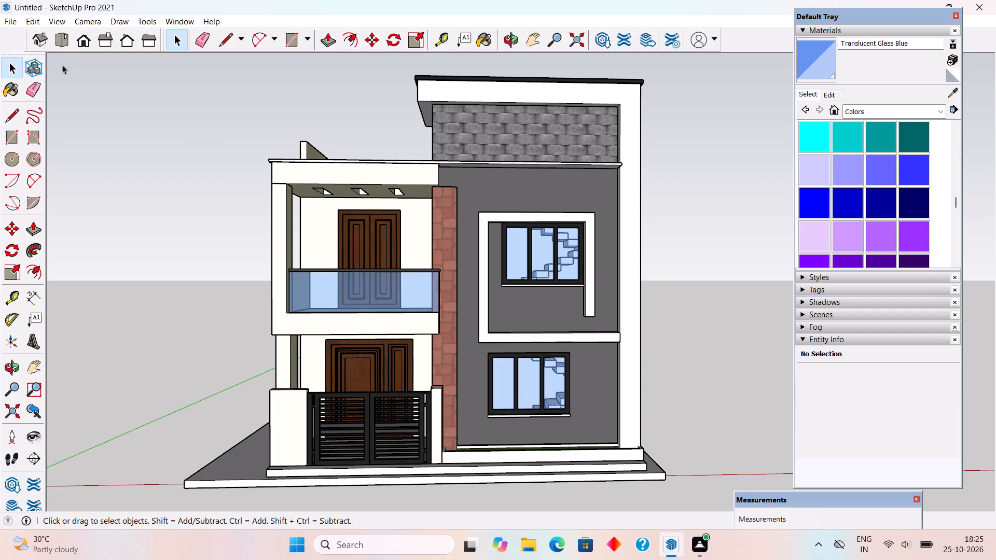
Save the model in the Downloads folder under the name elevation 34.
{"action": "left_click", "coordinate": [7, 21]}
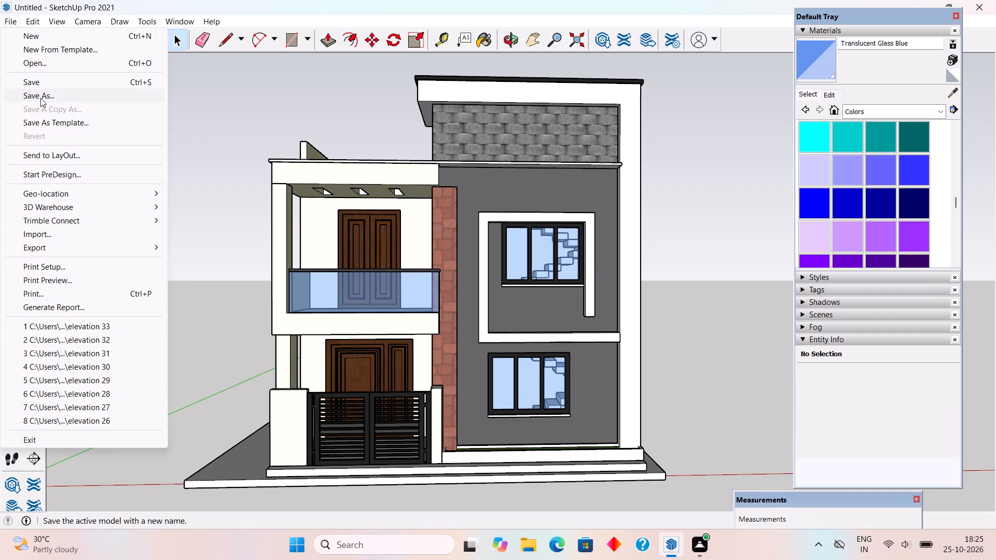
{"action": "left_click", "coordinate": [40, 98]}
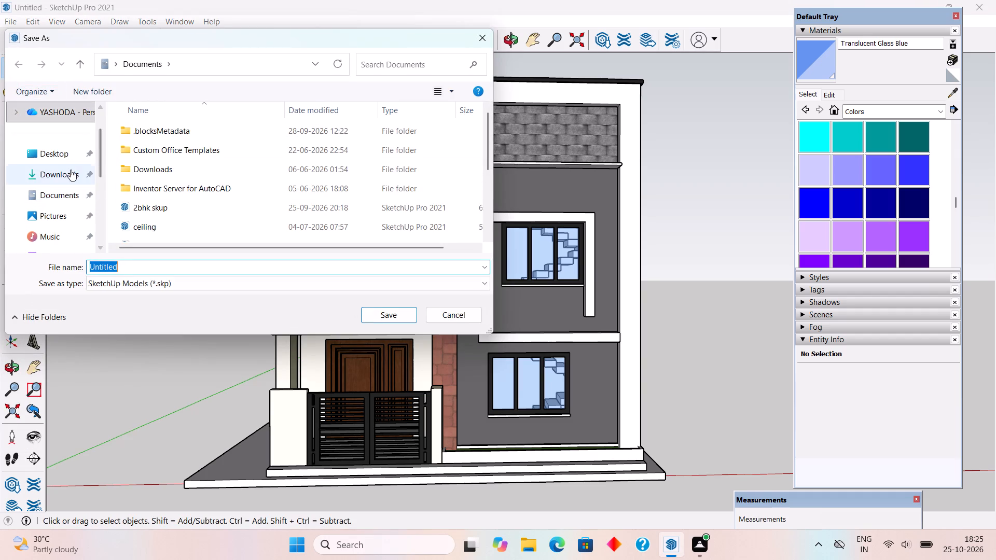
{"action": "left_click", "coordinate": [71, 170]}
{"action": "left_click", "coordinate": [169, 271]}
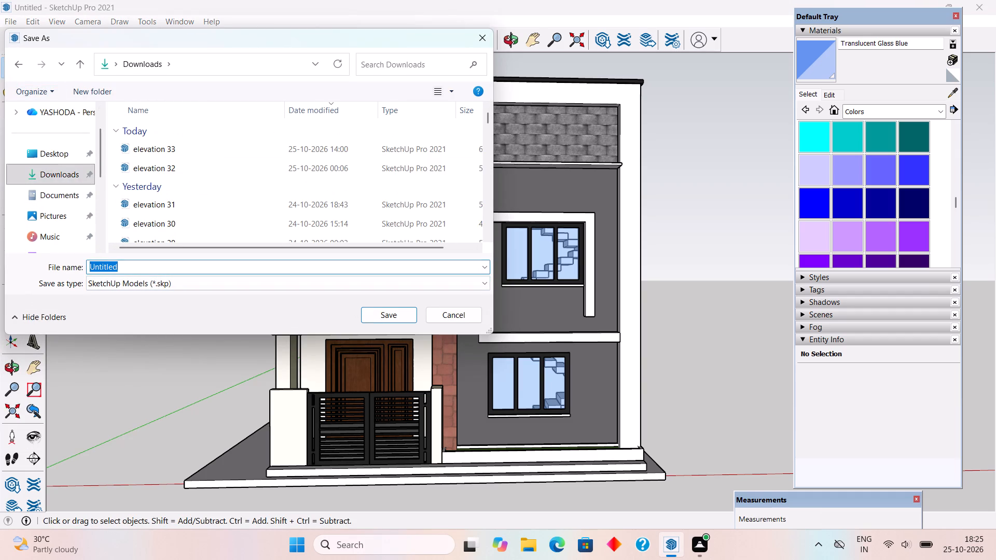
{"action": "key", "text": "BackSpace"}
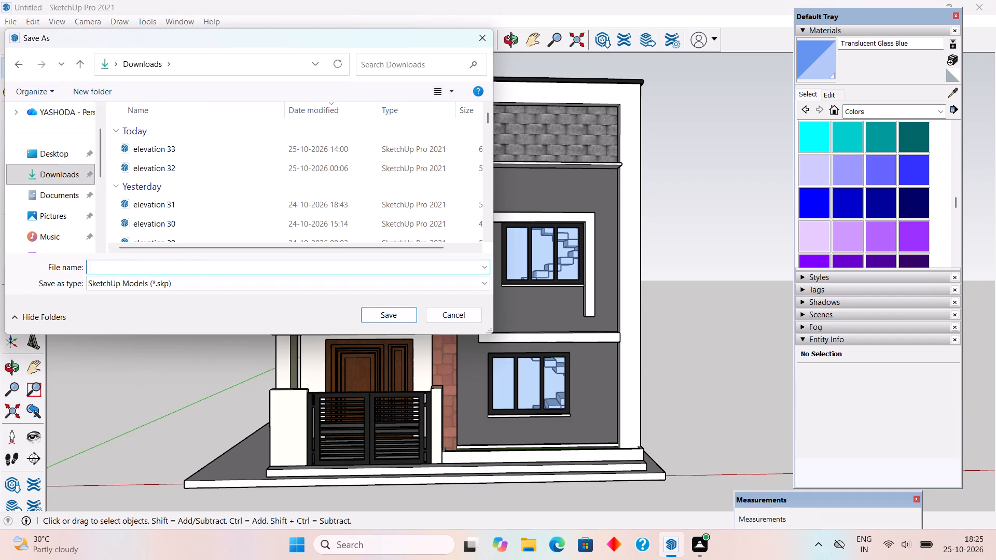
{"action": "type", "text": "el"}
{"action": "type", "text": "evation"}
{"action": "key", "text": "space"}
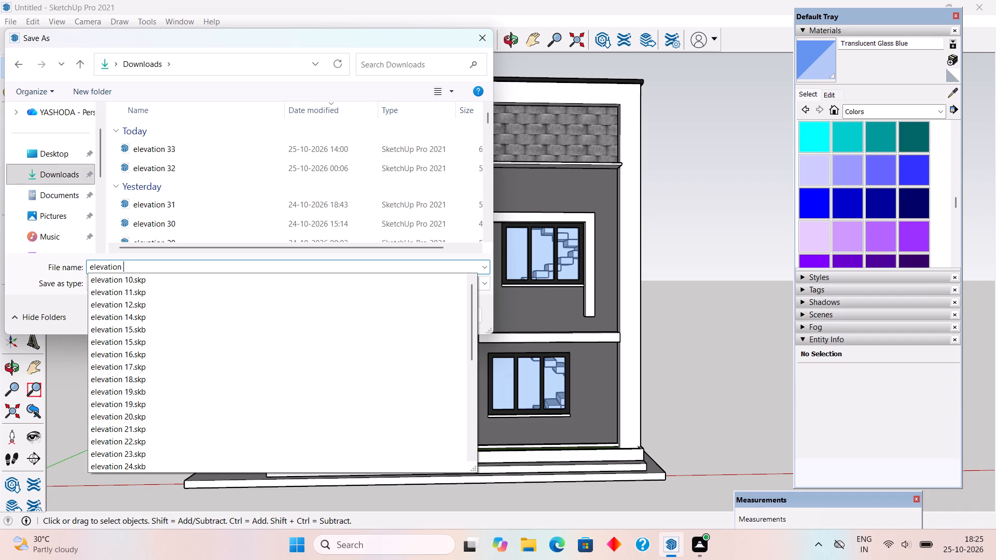
{"action": "key", "text": "4"}
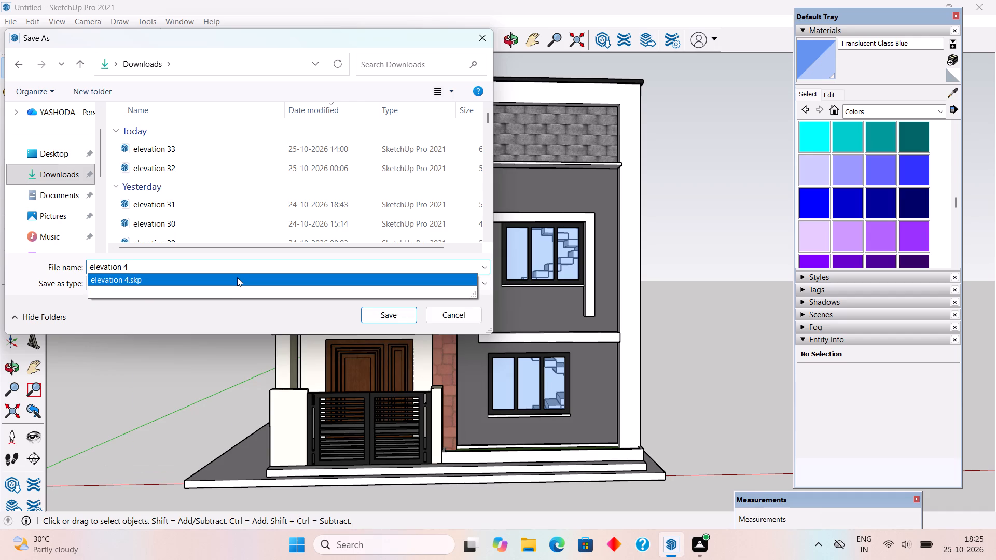
{"action": "key", "text": "BackSpace"}
{"action": "type", "text": "34"}
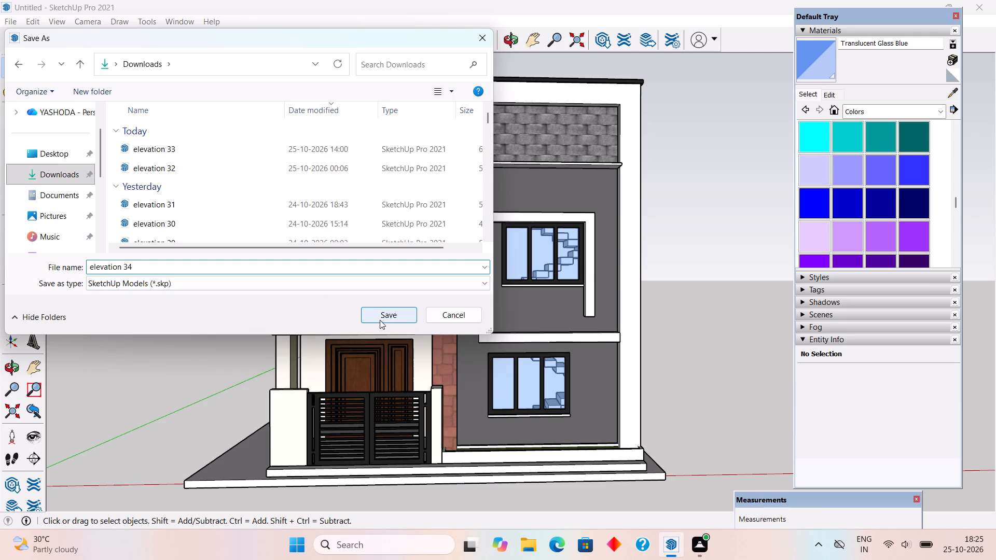
{"action": "left_click", "coordinate": [380, 320]}
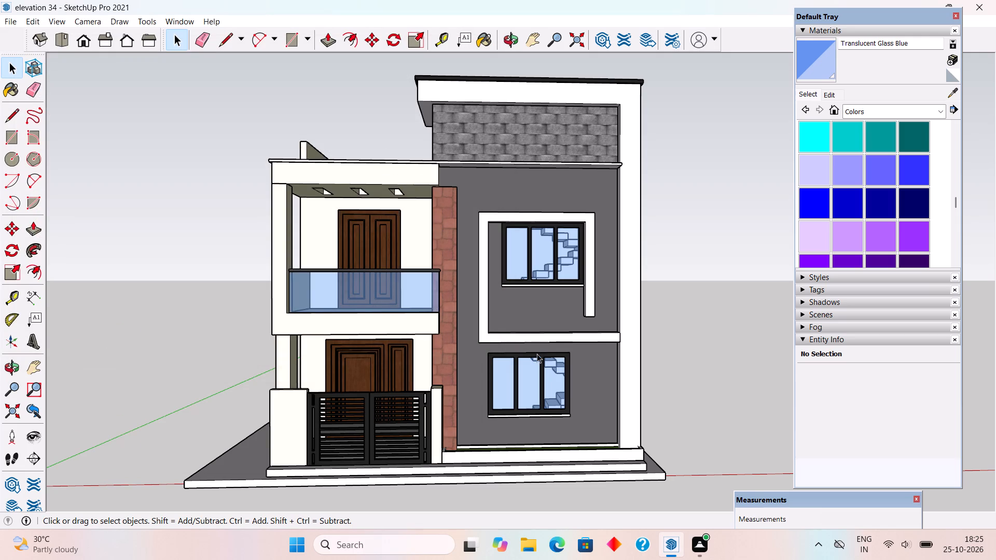